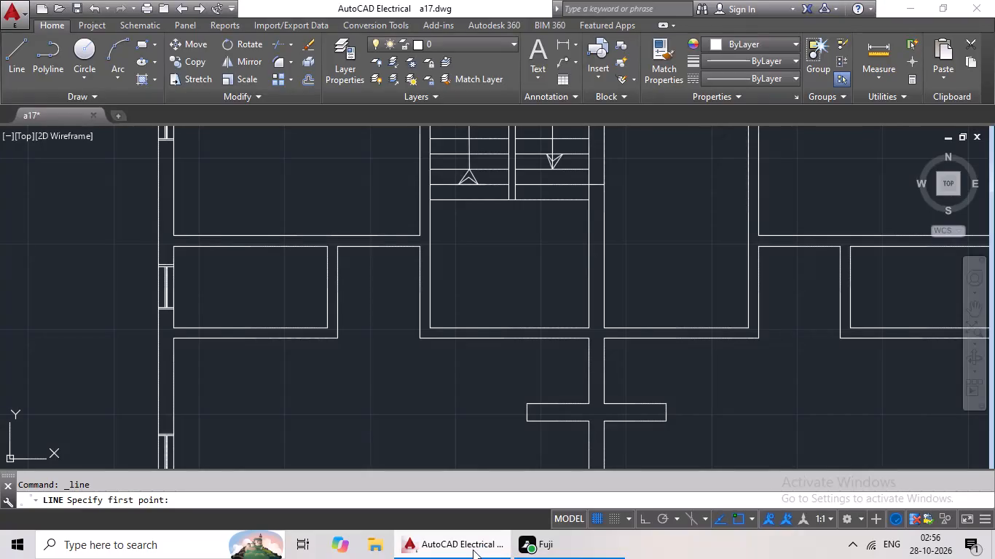
Draw a line across the upper-left room's bottom wall, just right of the small left room's corner, marking a door opening's first edge.
scroll(561, 558, down, 3)
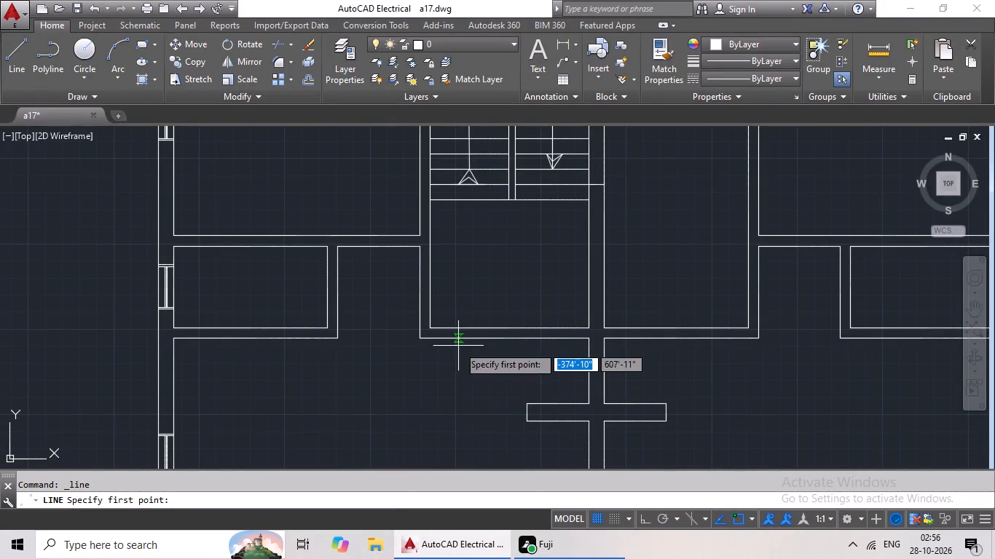
scroll(458, 346, down, 3)
middle_drag(485, 329, 430, 335)
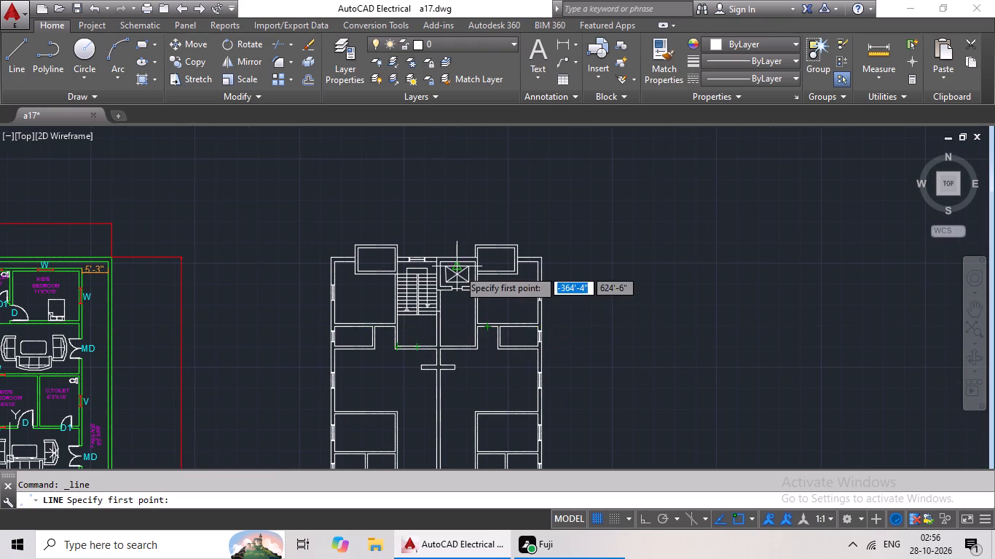
scroll(378, 325, up, 6)
middle_drag(381, 323, 419, 229)
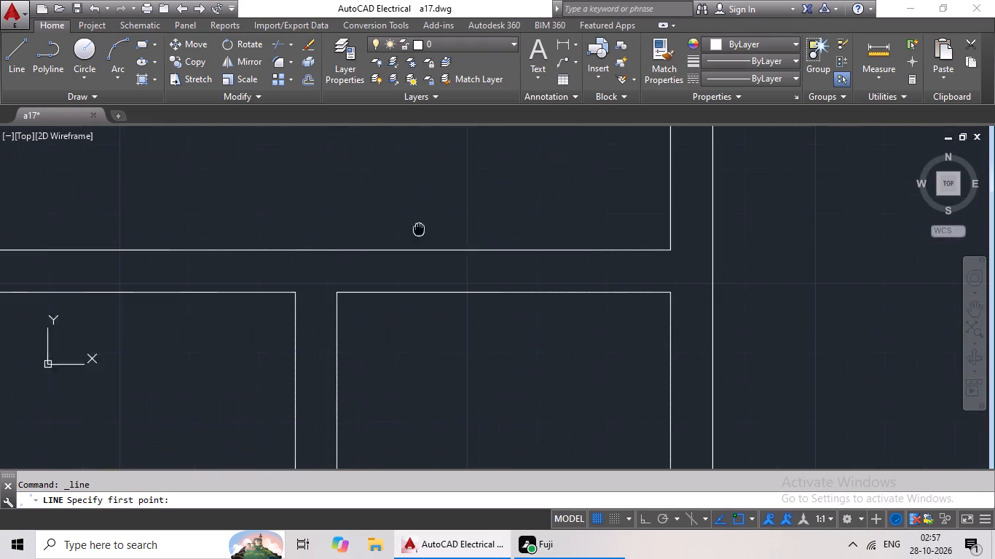
click(356, 251)
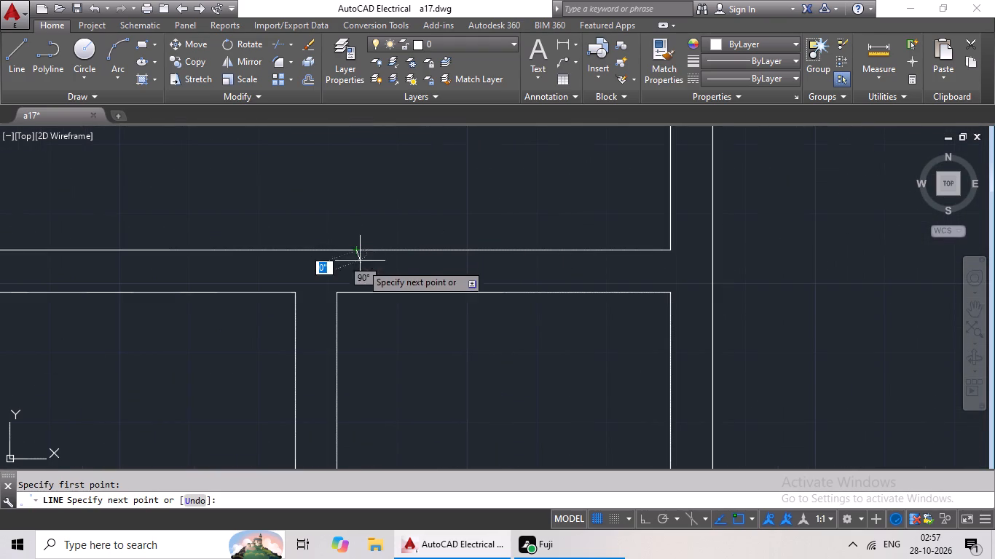
click(358, 291)
key(Escape)
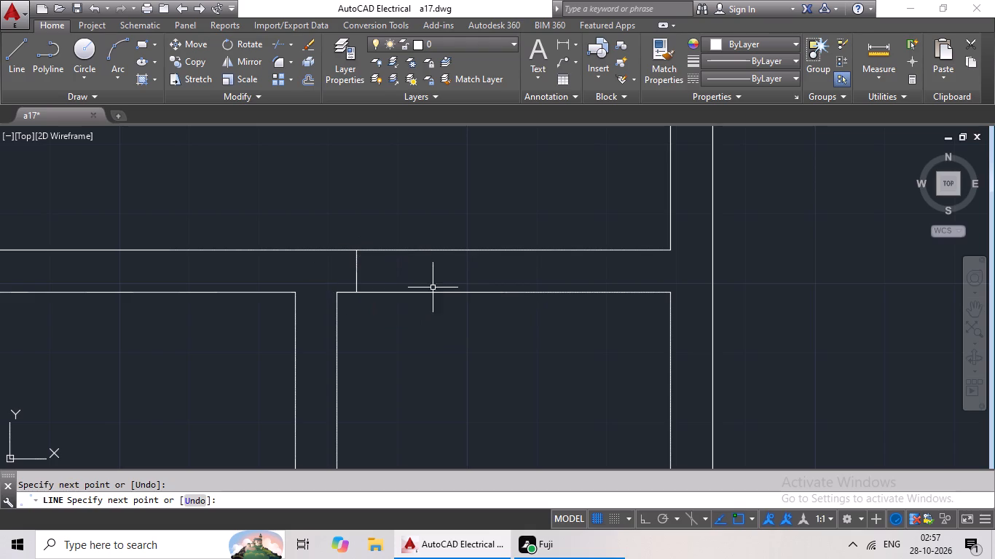
Turn on Ortho mode and offset that wall-crossing line 3' toward the stair hall for the opening's second edge.
click(646, 523)
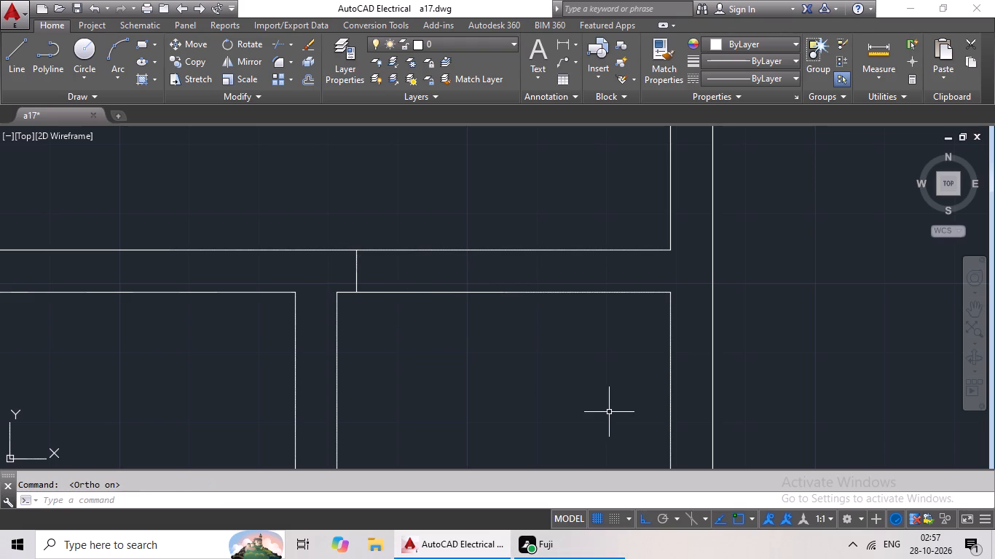
key(o)
key(Return)
text(3')
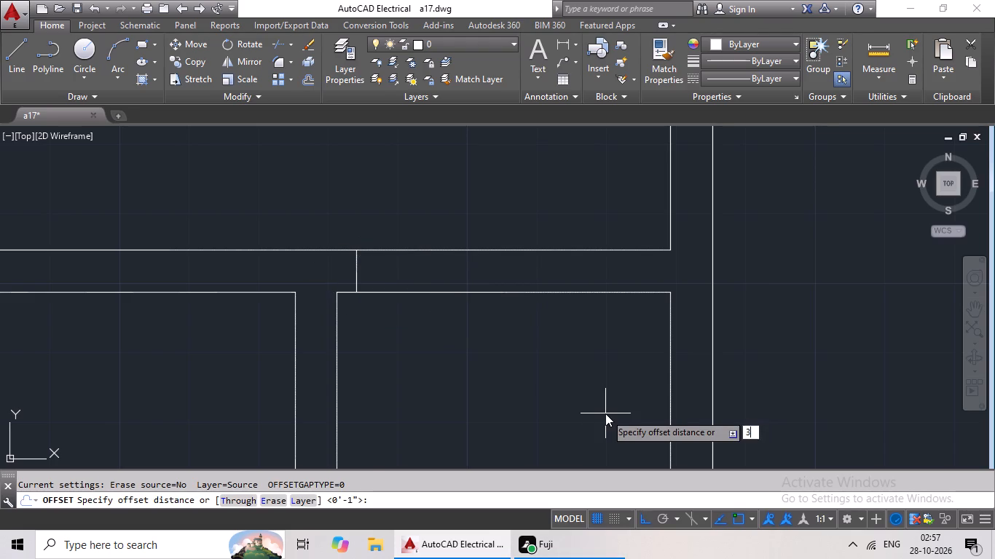
key(Return)
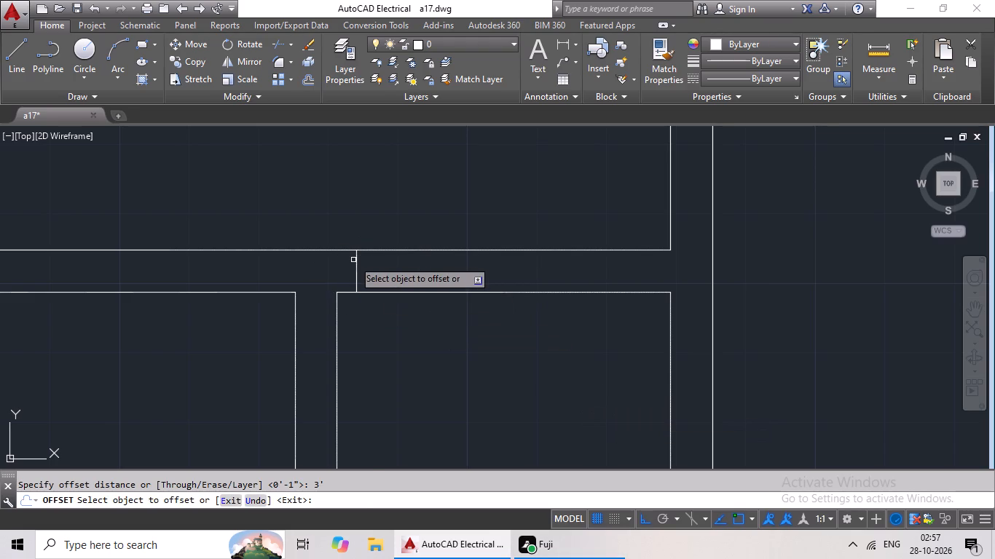
drag(355, 259, 379, 274)
click(403, 283)
Draw a line about 7" long across the small left room's right-hand vertical wall, slightly below its upper corner.
click(22, 79)
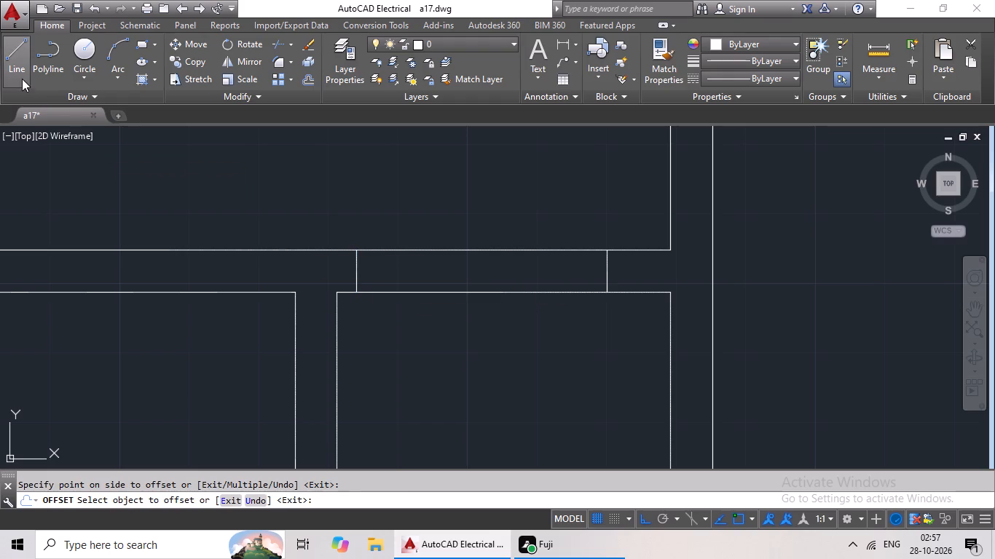
scroll(204, 193, down, 2)
middle_drag(299, 285, 347, 248)
scroll(280, 211, up, 2)
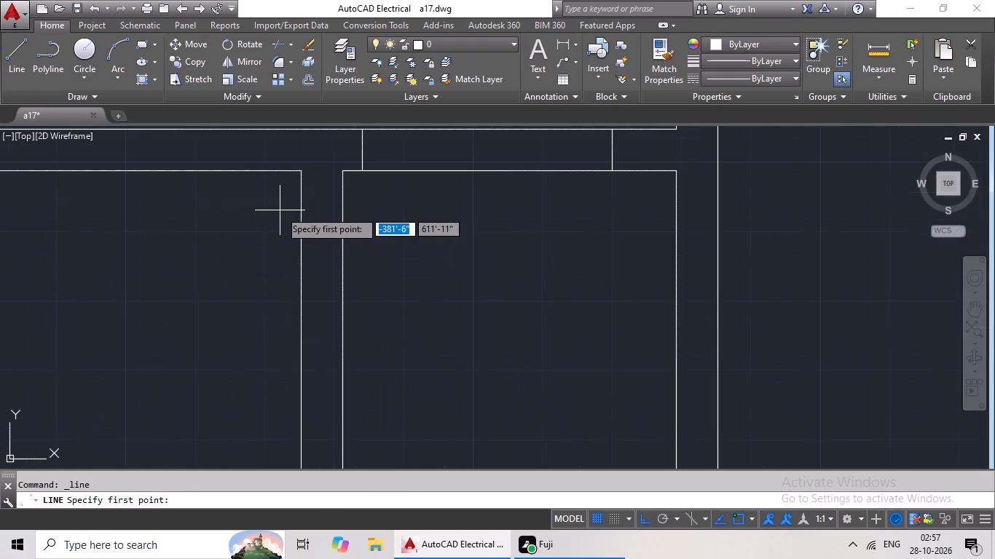
click(300, 210)
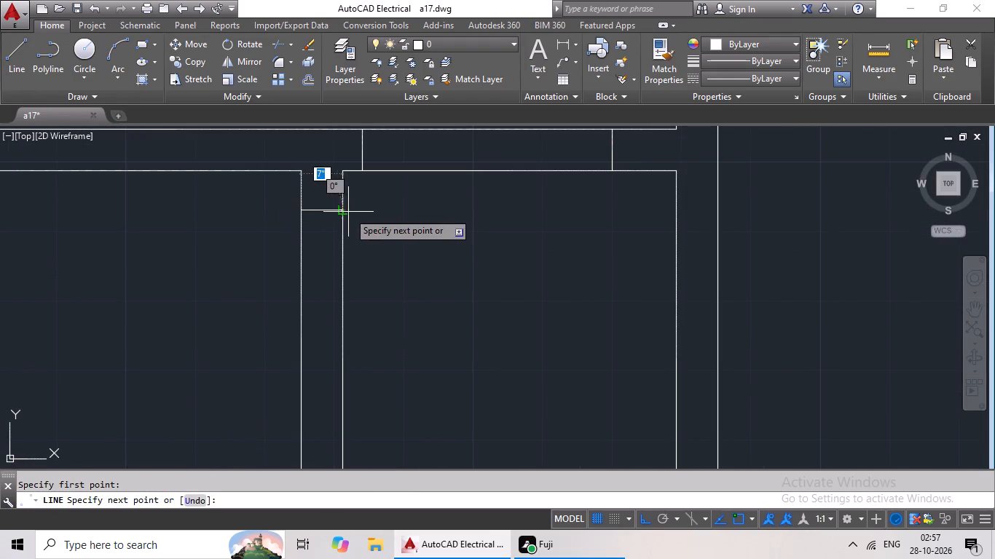
drag(345, 212, 353, 214)
key(Escape)
Offset the line across the small left room's vertical wall 2' downward for its door opening.
key(o)
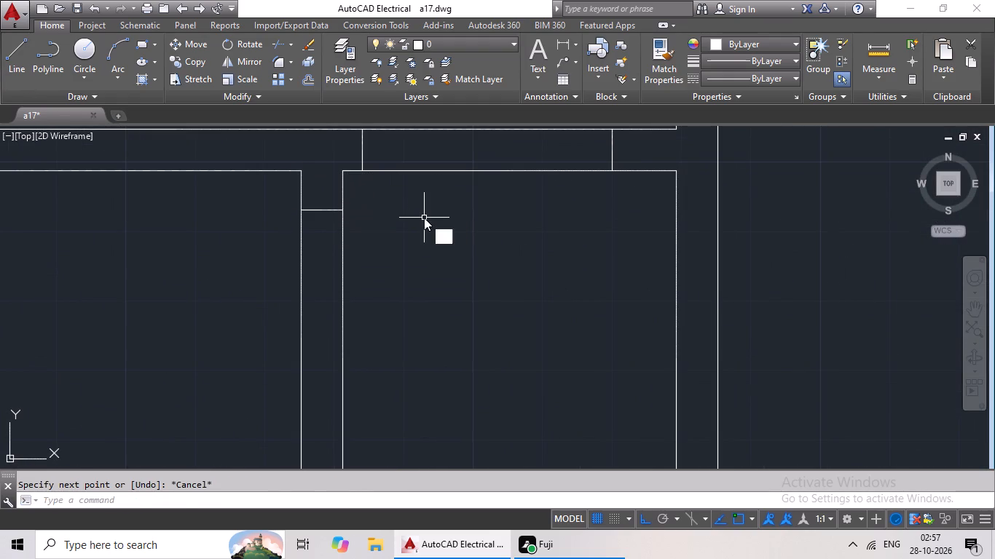
key(Return)
key(Escape)
key(o)
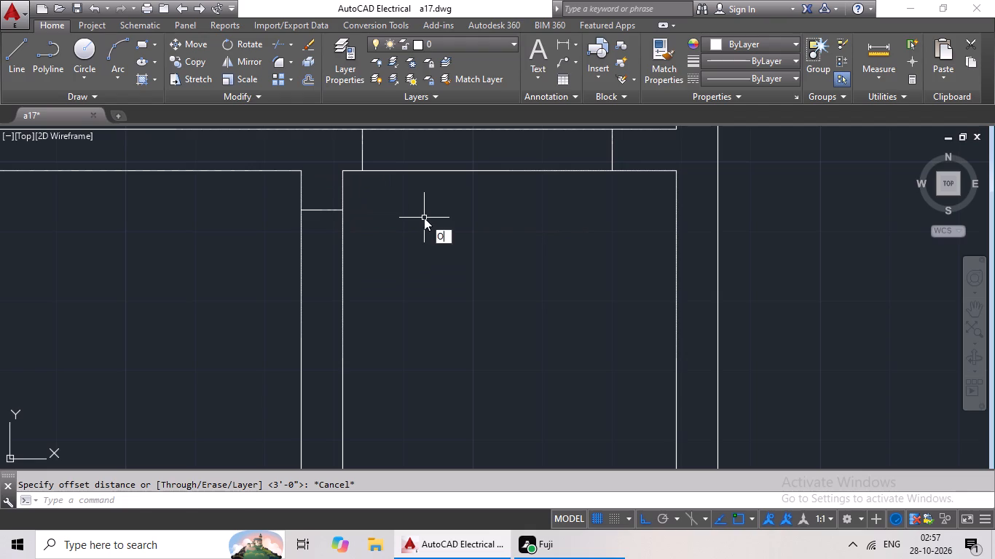
key(Return)
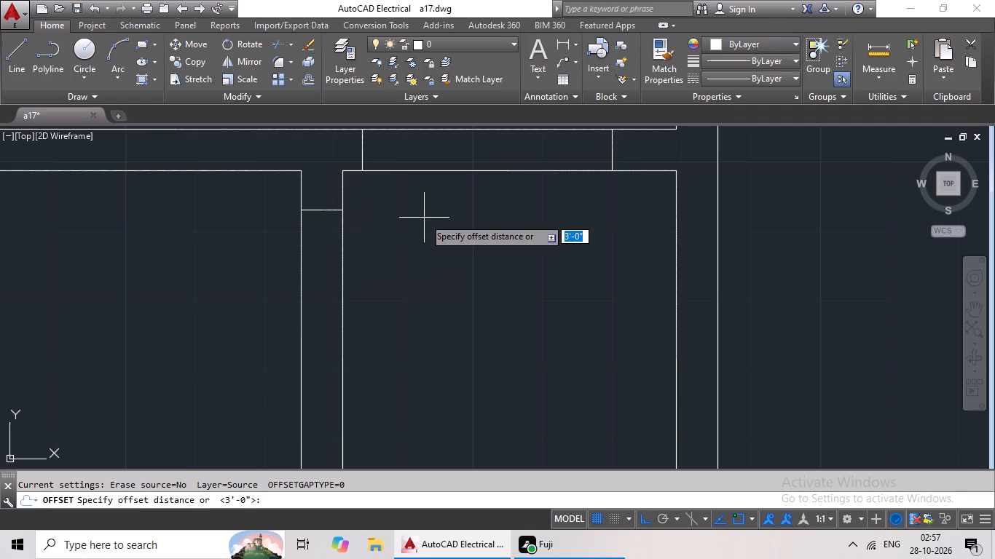
text(2')
key(Return)
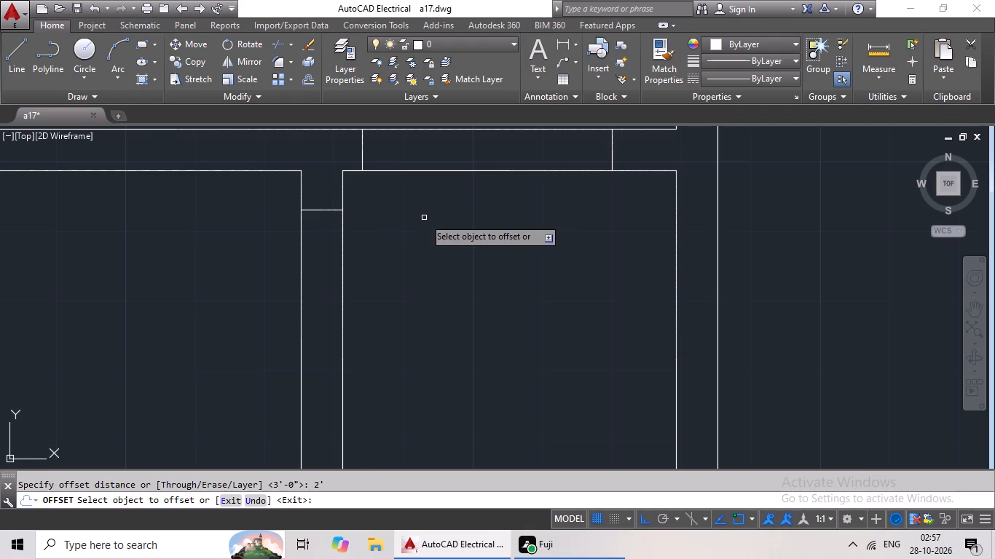
click(330, 212)
click(334, 229)
Draw a vertical line across the wall below the stair hall, a short distance left of the central wall.
click(9, 71)
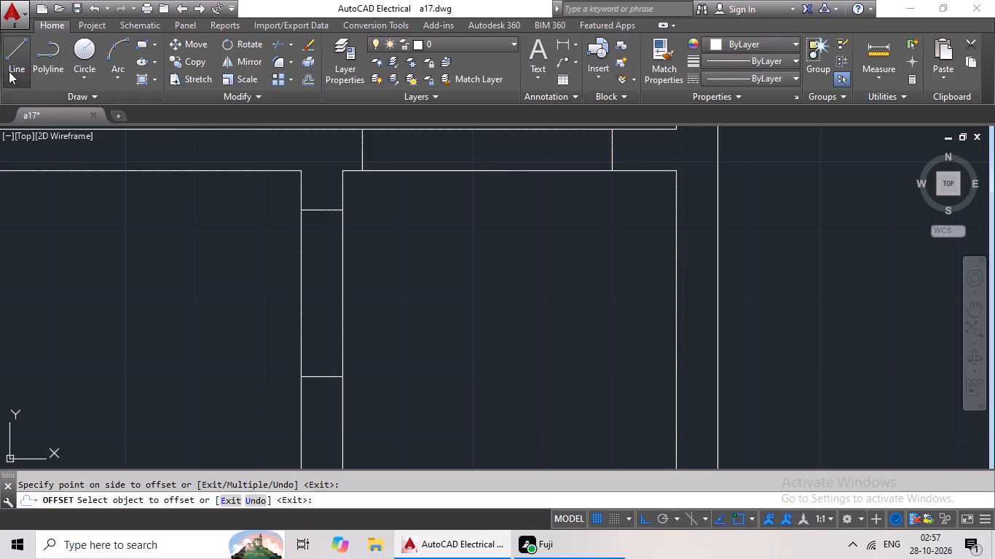
scroll(367, 285, down, 2)
middle_drag(421, 296, 306, 331)
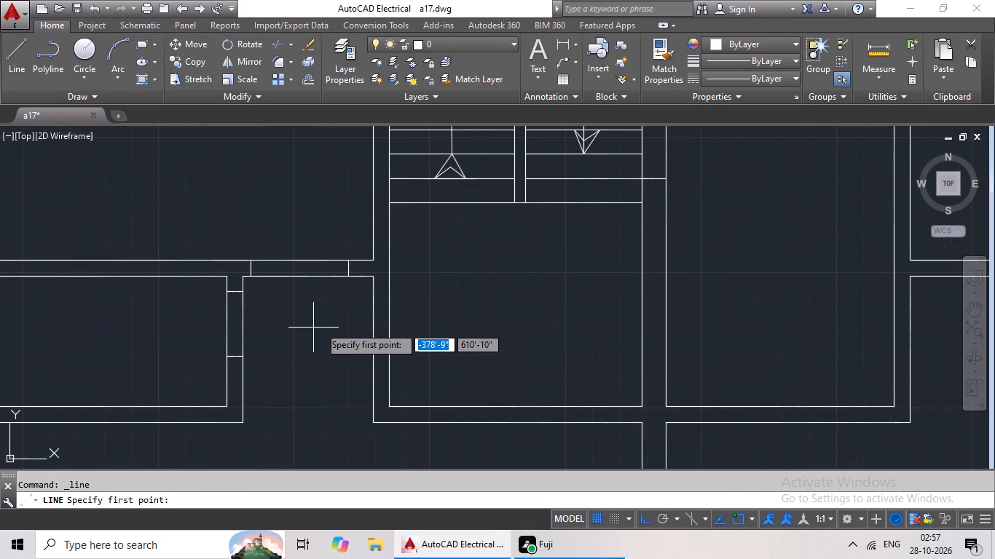
scroll(385, 340, down, 1)
middle_drag(473, 361, 478, 302)
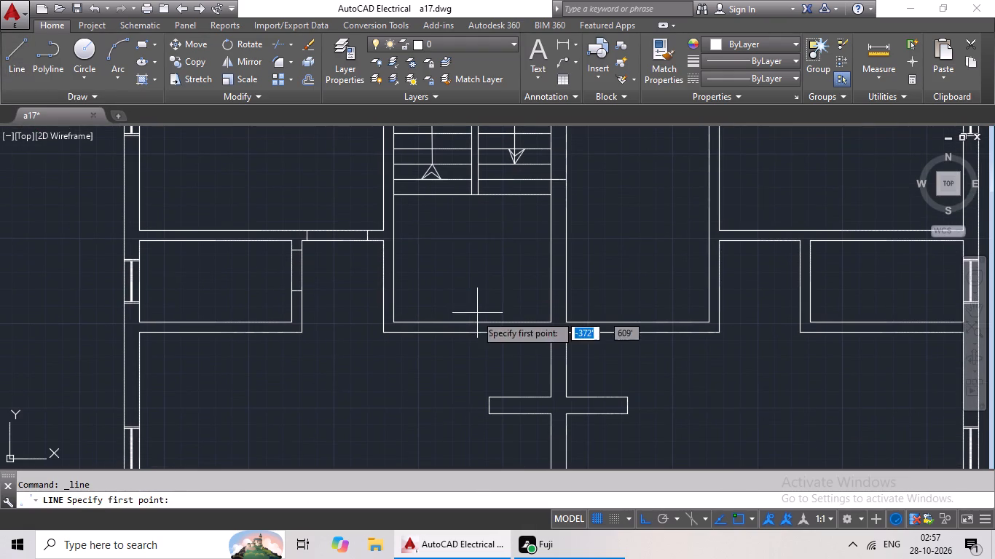
scroll(513, 362, up, 3)
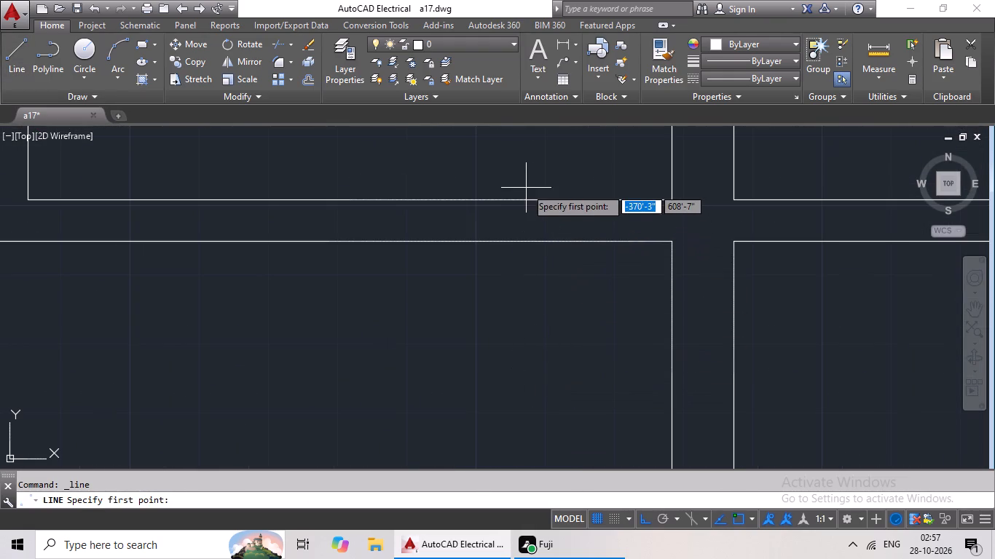
click(524, 199)
click(524, 244)
key(Escape)
key(Escape)
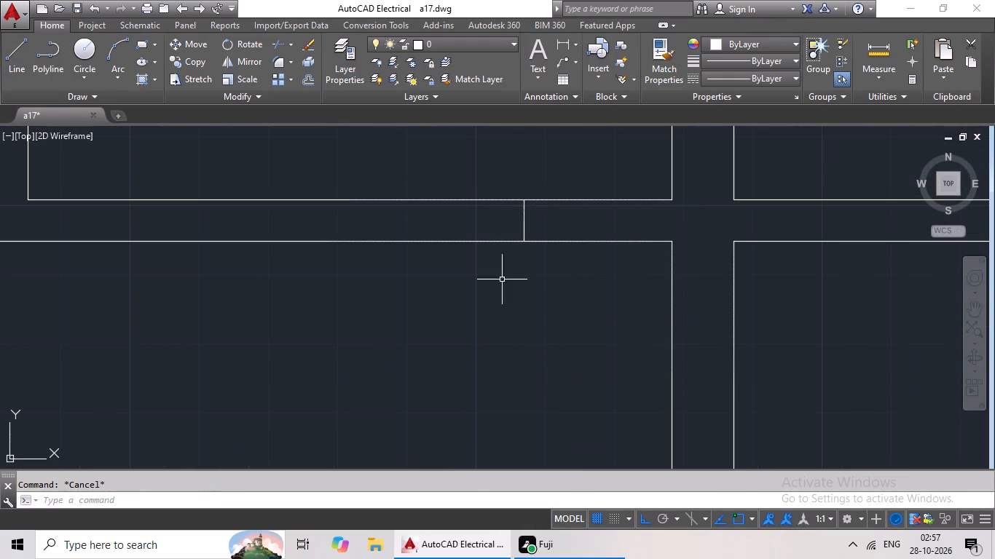
Draw a vertical line across the bottom wall of the lift lobby, a short distance right of the central wall.
click(10, 66)
scroll(379, 279, down, 2)
middle_drag(460, 303, 261, 303)
scroll(364, 253, up, 1)
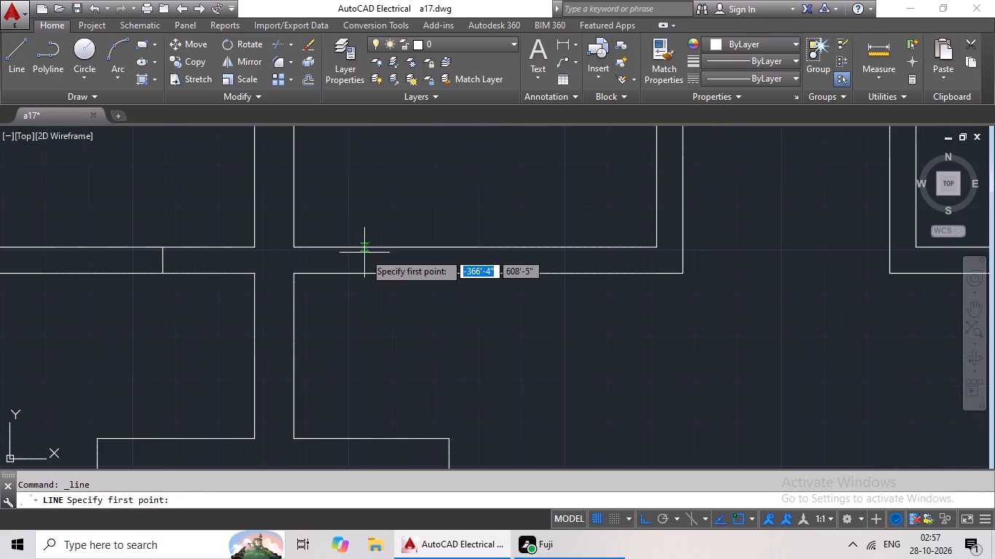
click(353, 247)
click(353, 271)
key(Escape)
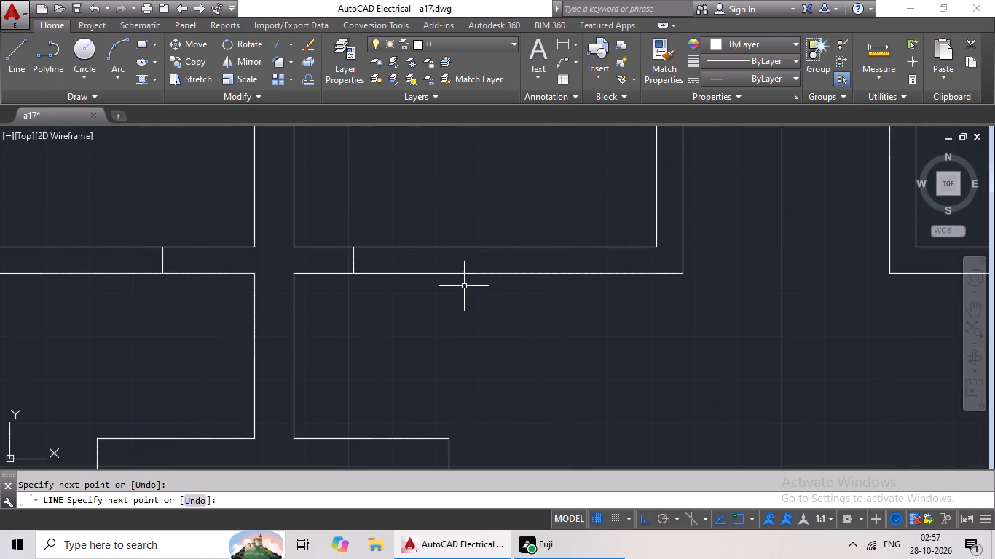
Offset the lines on both sides of the central wall 3' away from it to mark the two entrance door openings.
key(o)
key(Return)
text(3')
key(Return)
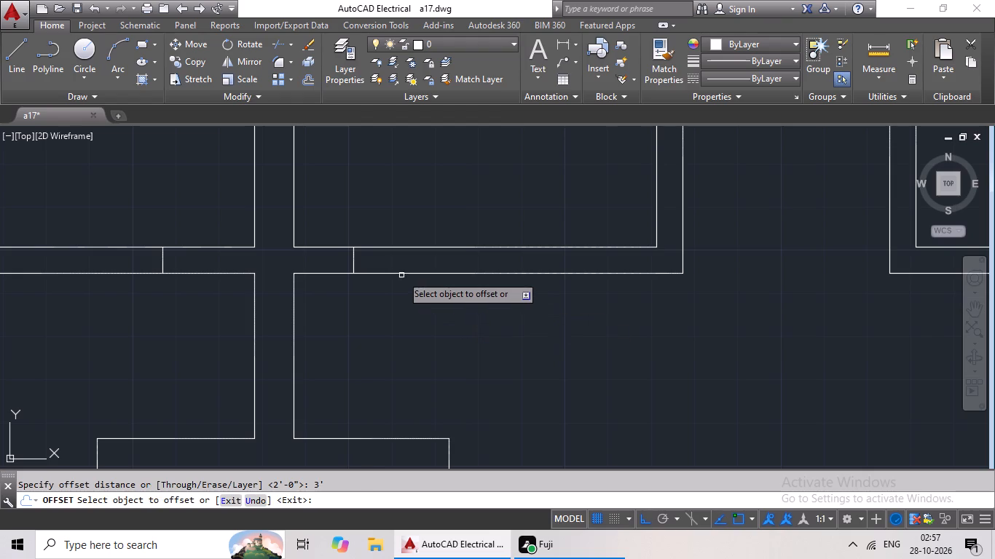
click(355, 258)
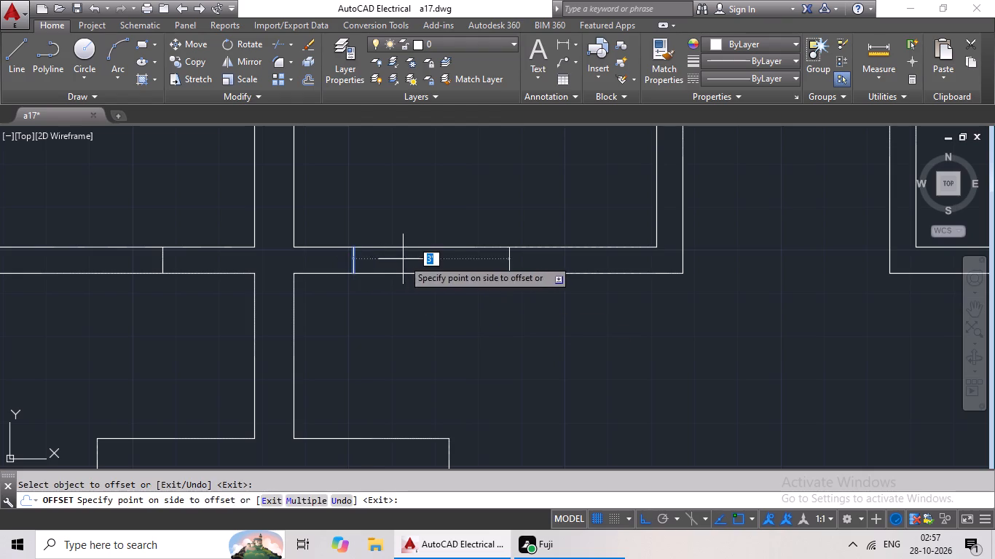
click(404, 259)
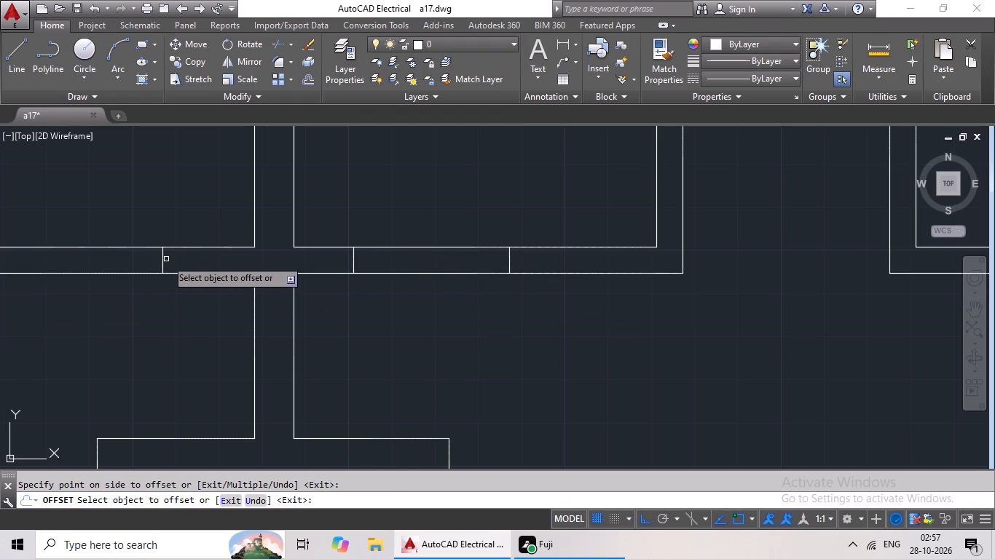
click(160, 255)
click(91, 261)
Draw a vertical line across the upper-right room's bottom wall, just right of that room's lower-left corner.
scroll(192, 301, down, 2)
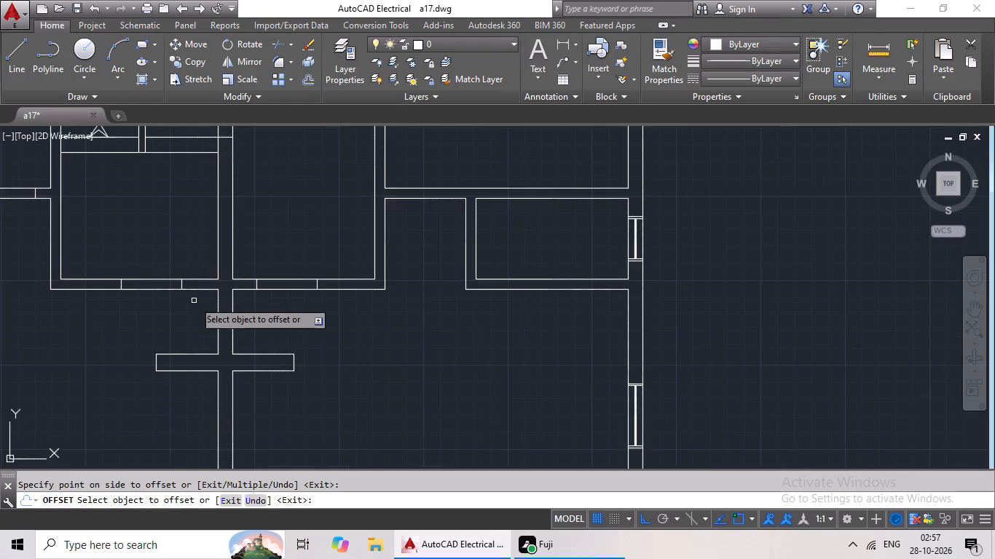
middle_drag(194, 301, 430, 343)
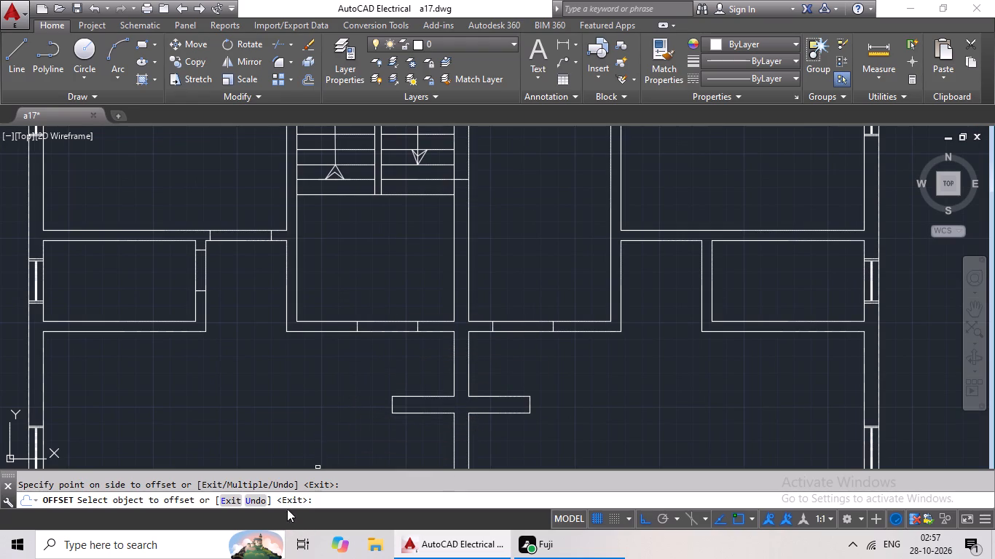
click(18, 66)
scroll(421, 325, down, 2)
middle_drag(497, 348, 400, 353)
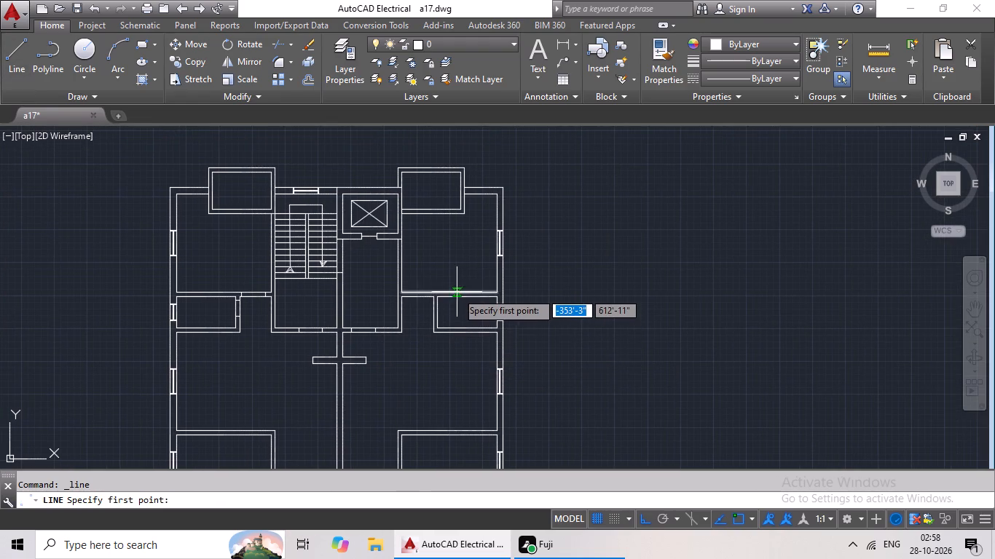
scroll(457, 292, up, 2)
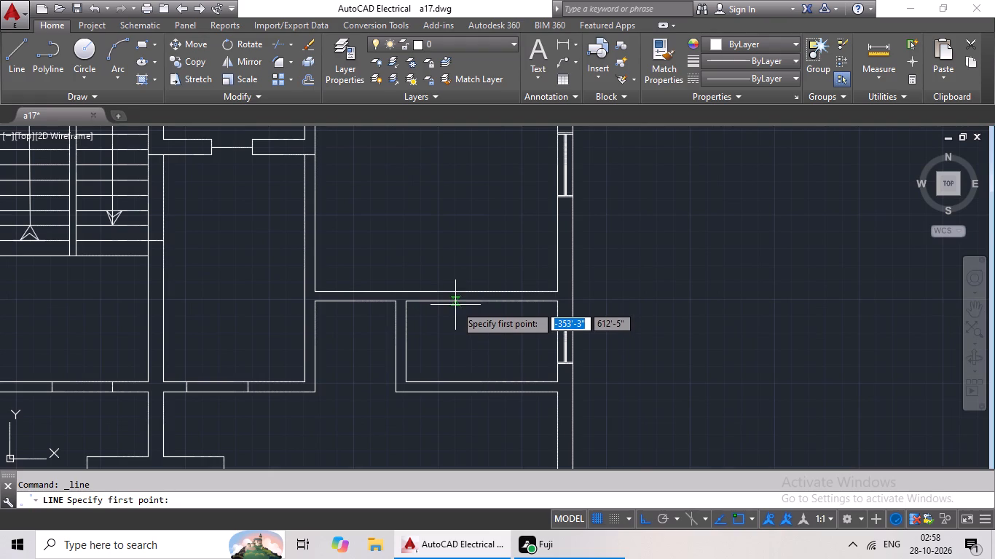
scroll(436, 341, down, 2)
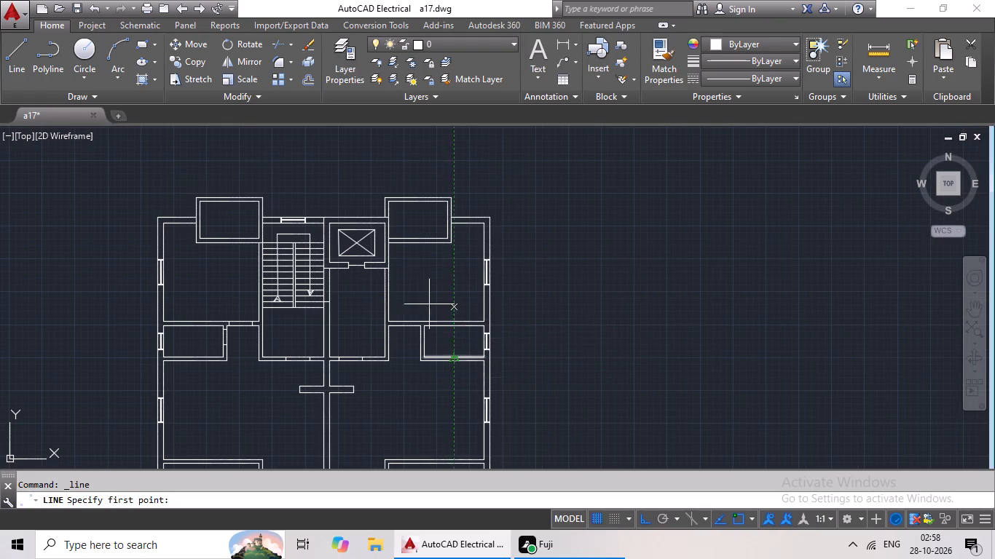
scroll(409, 315, up, 4)
middle_drag(394, 334, 467, 247)
scroll(370, 275, up, 2)
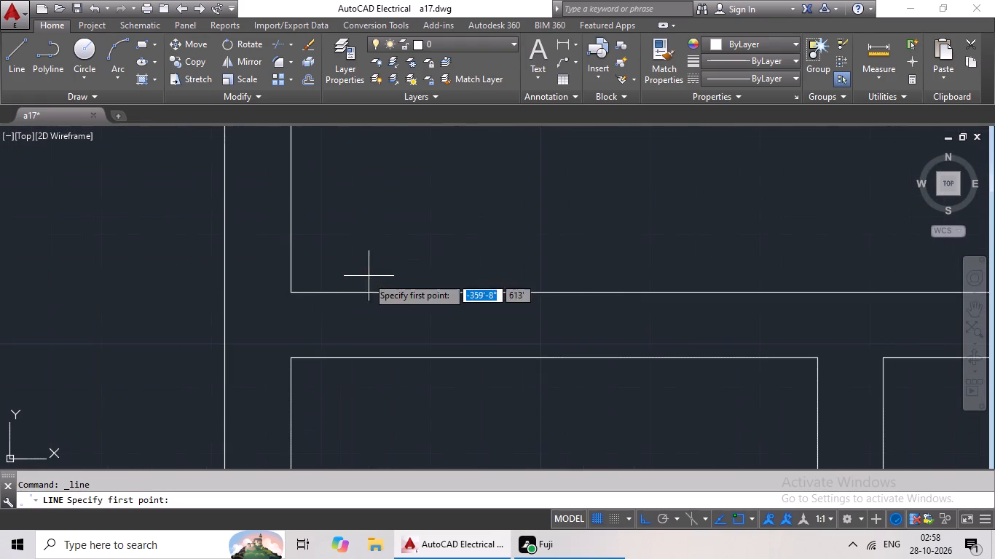
click(310, 290)
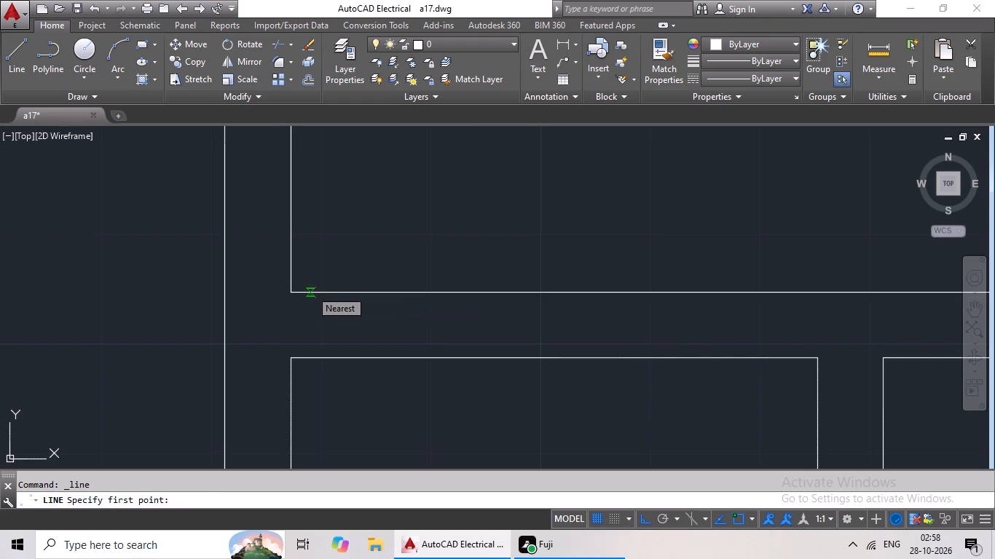
click(308, 356)
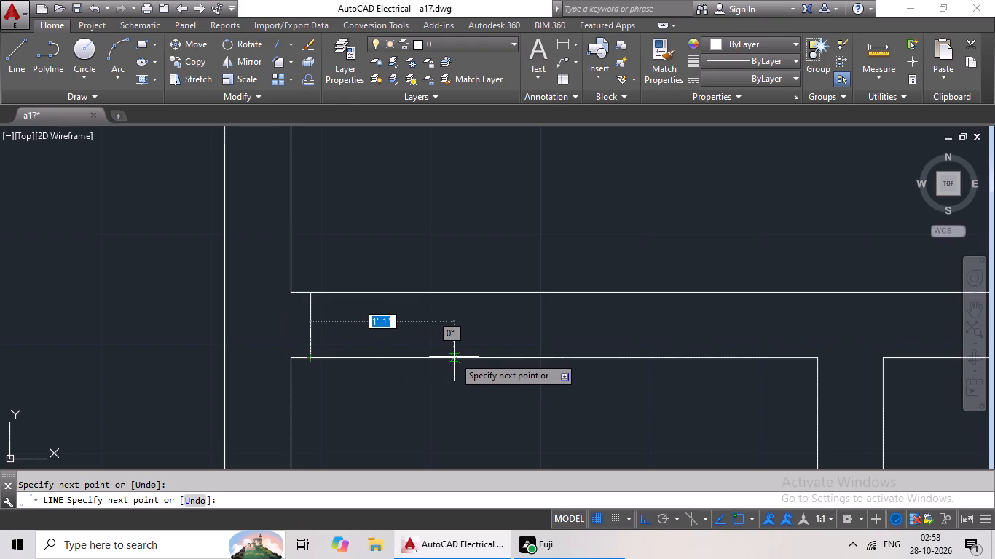
key(Escape)
Offset the vertical line in the upper-right room's bottom wall 3' to the right to mark the door opening.
key(o)
key(Return)
key(Return)
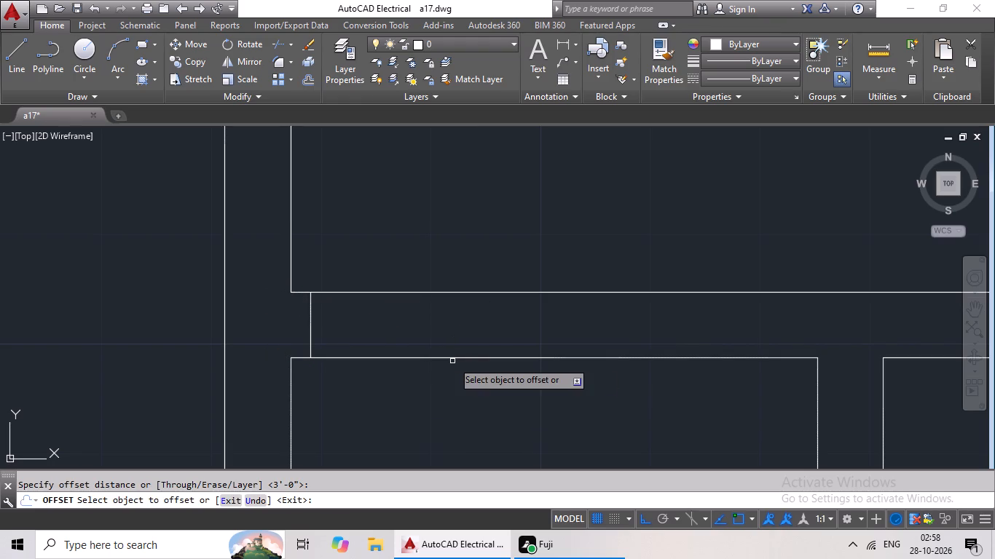
click(312, 329)
click(343, 325)
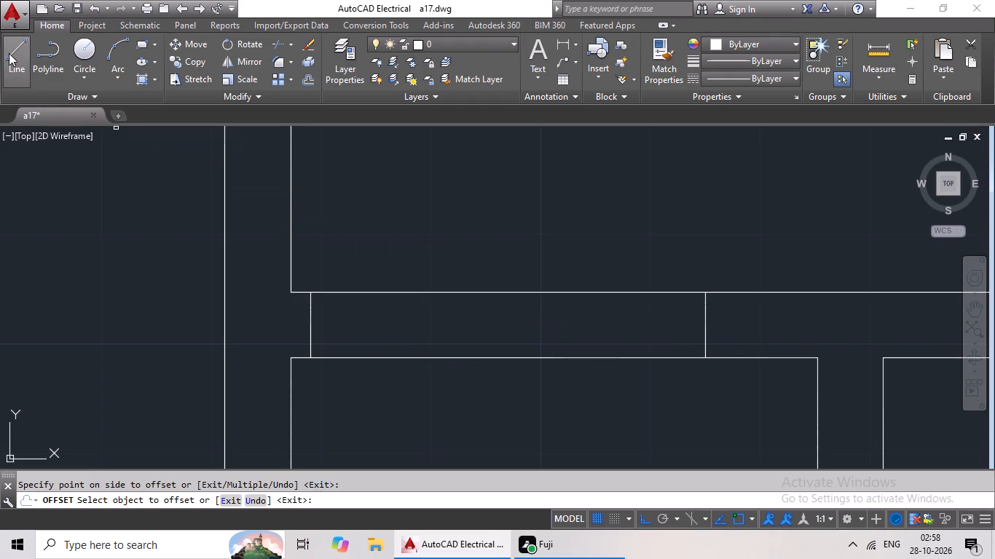
Draw a horizontal line across the left wall of the small room below the upper-right room, a short distance below its top corner.
click(9, 53)
scroll(369, 373, down, 3)
scroll(473, 421, down, 1)
middle_drag(553, 417, 553, 332)
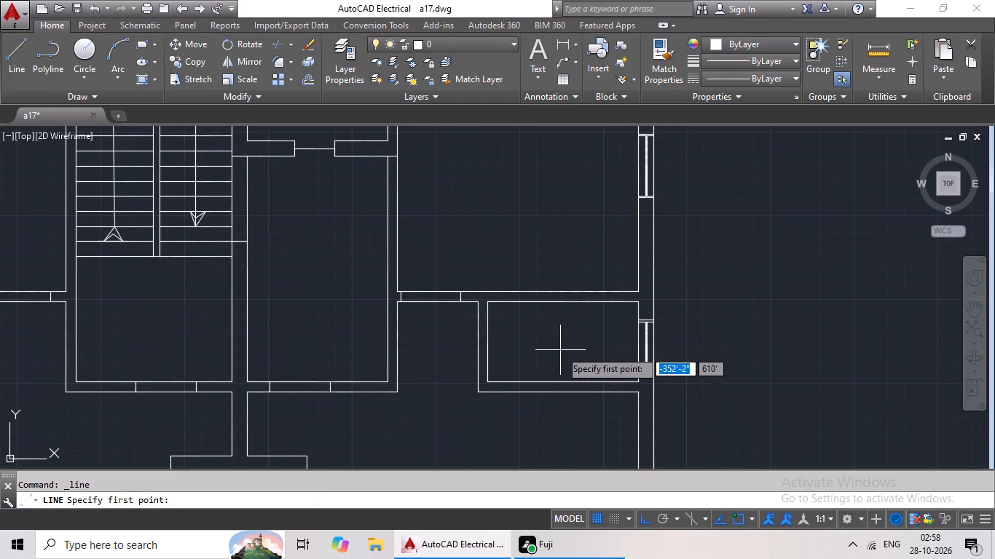
middle_drag(560, 352, 560, 382)
middle_click(566, 370)
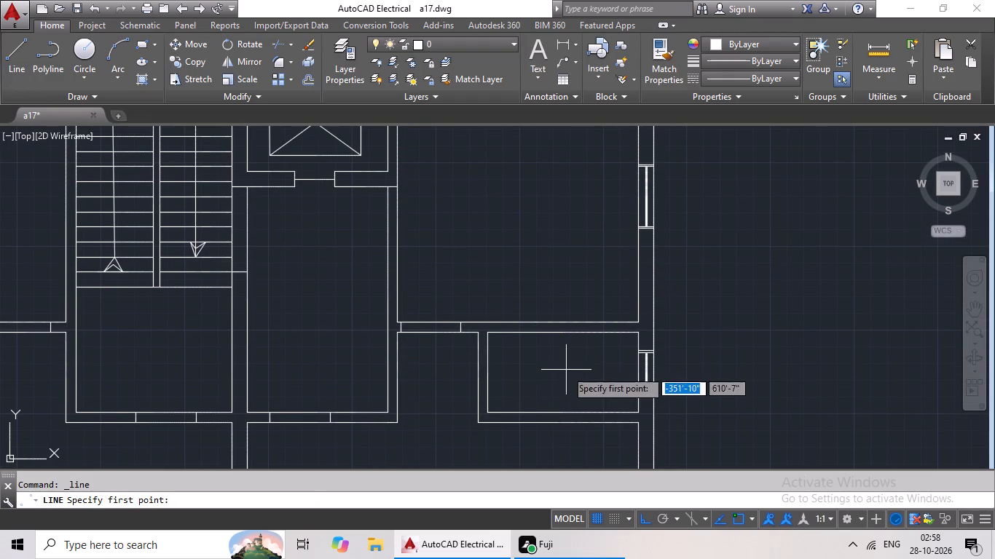
scroll(494, 353, up, 3)
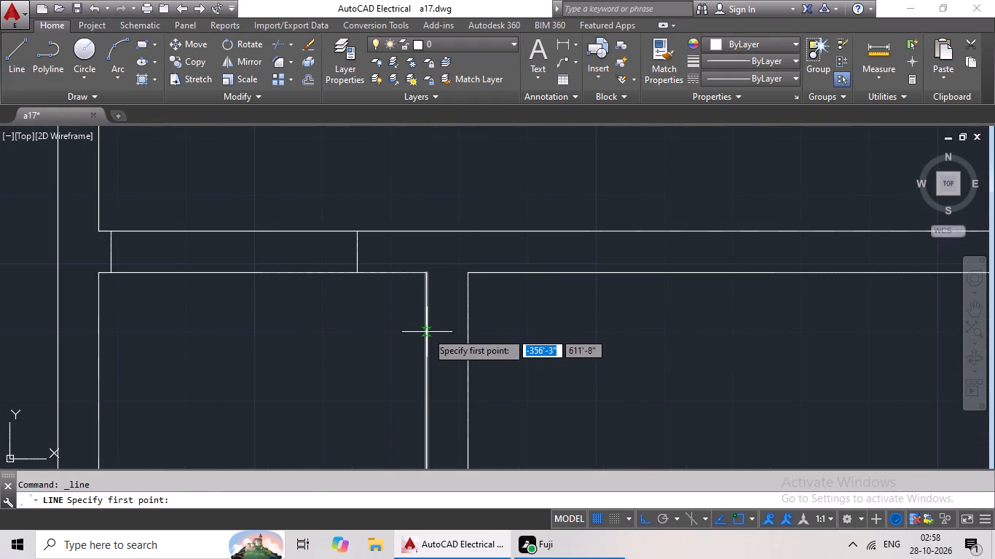
click(427, 332)
click(471, 330)
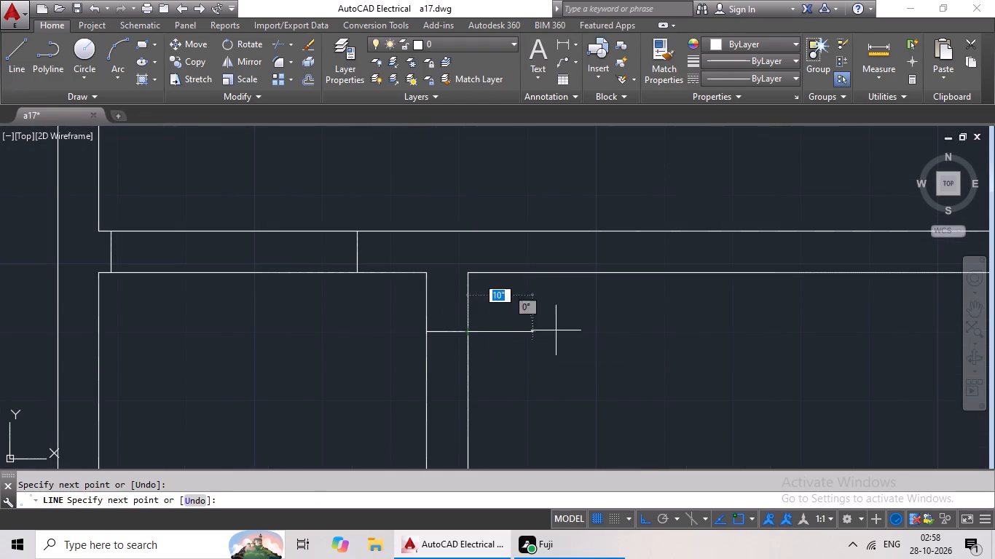
key(Escape)
key(Escape)
Offset the line in the small room's left wall 2' downward to mark its door opening.
key(o)
key(Return)
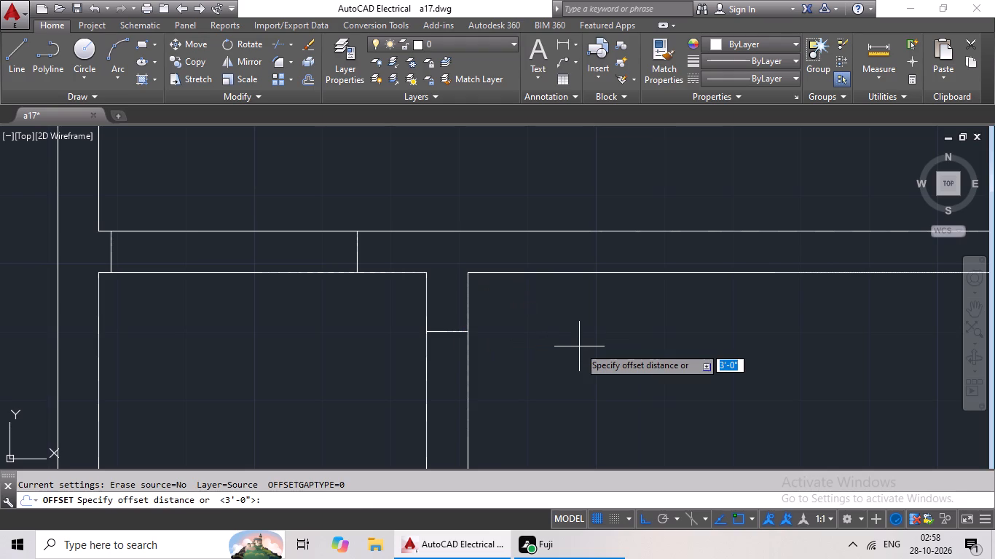
text(2')
key(Return)
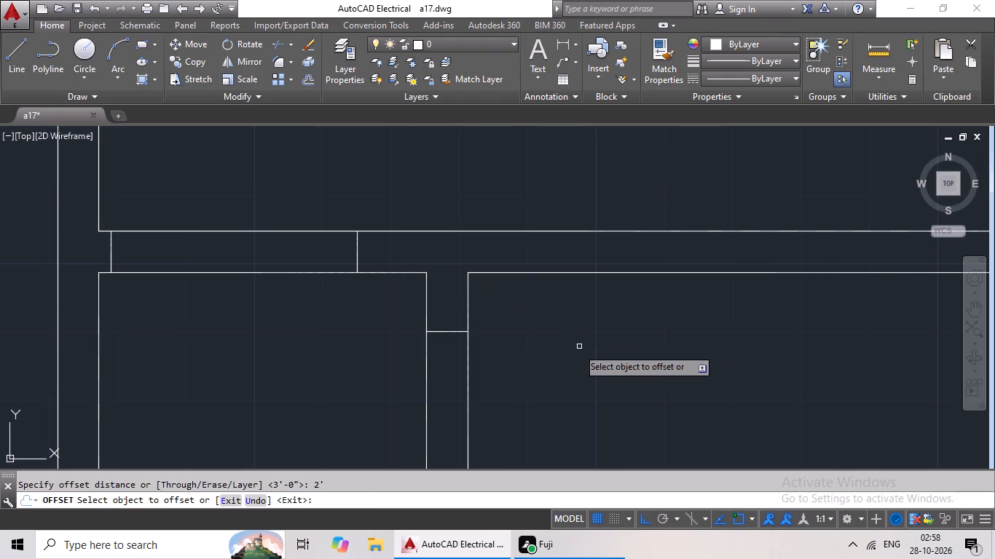
drag(453, 333, 455, 342)
click(463, 385)
scroll(510, 366, down, 3)
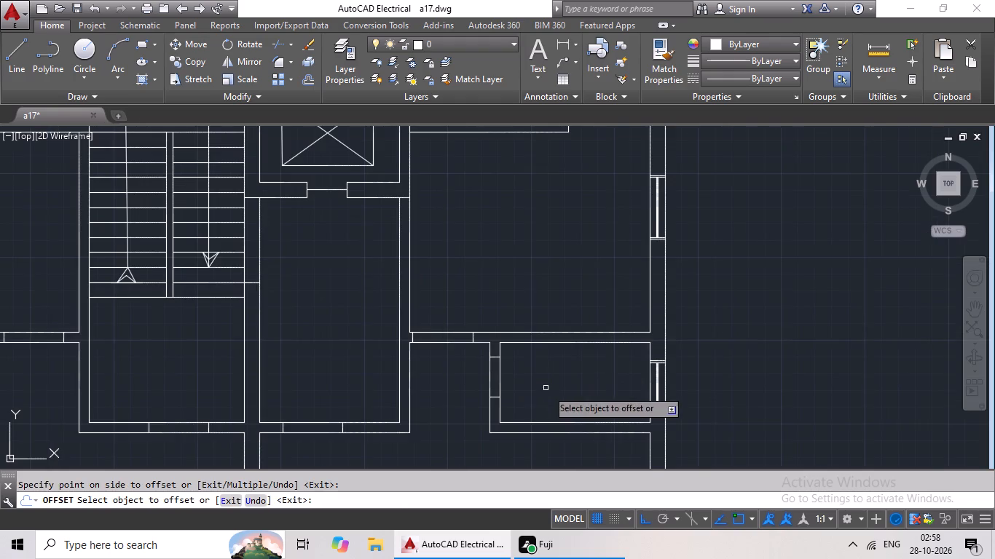
middle_drag(549, 390, 558, 346)
key(Escape)
Draw a horizontal line across the right wall of the left apartment's middle room, just below its upper-right corner.
click(9, 68)
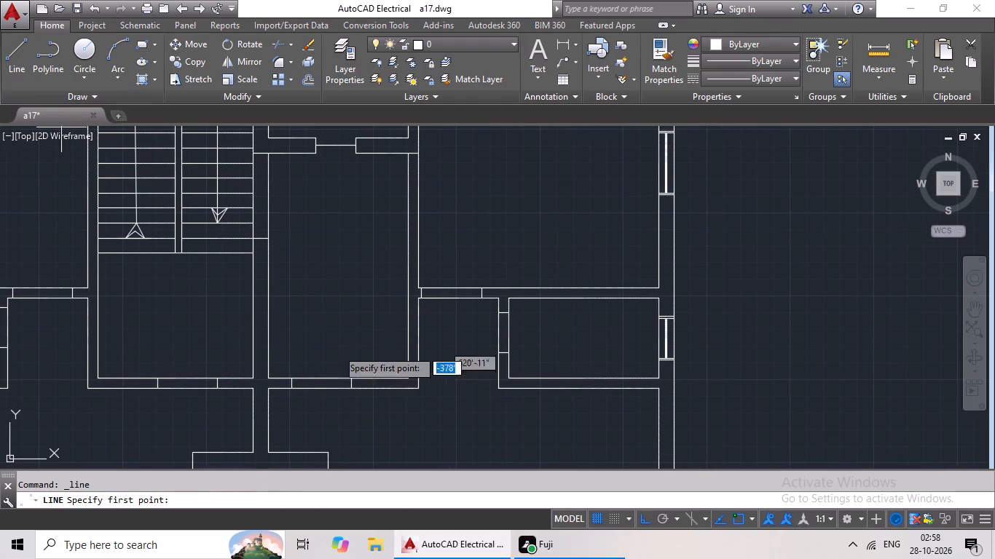
scroll(352, 357, down, 1)
middle_drag(412, 392, 497, 272)
middle_drag(461, 344, 492, 262)
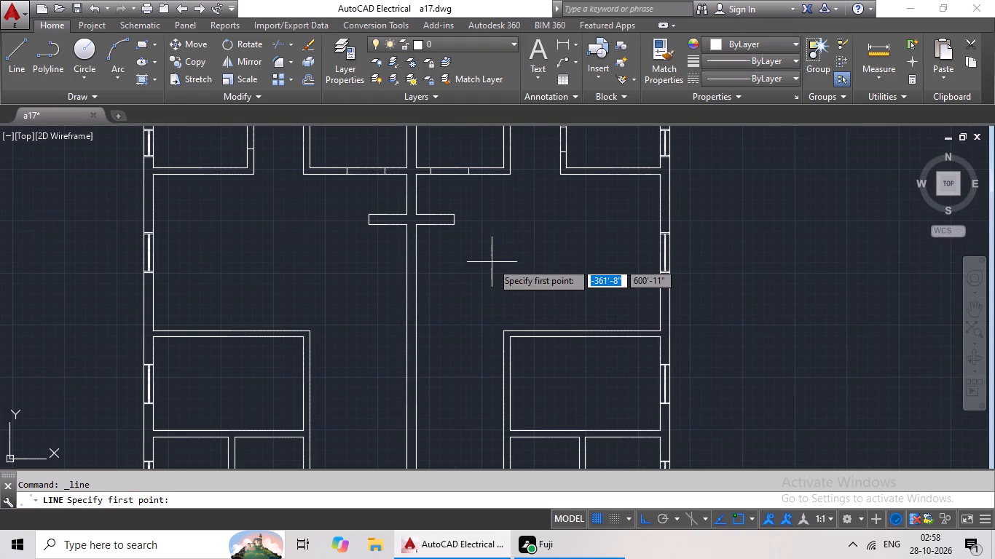
middle_drag(425, 282, 517, 182)
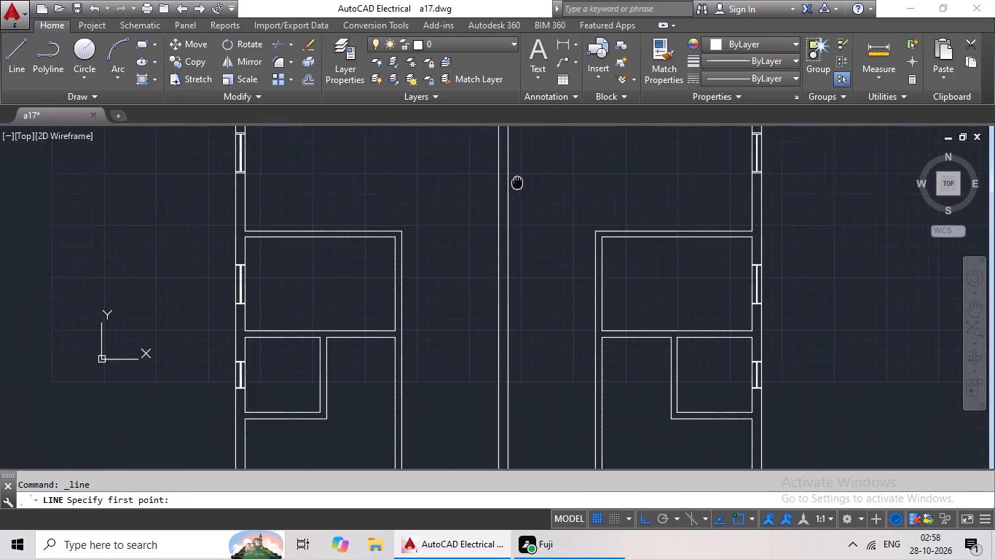
scroll(408, 265, up, 1)
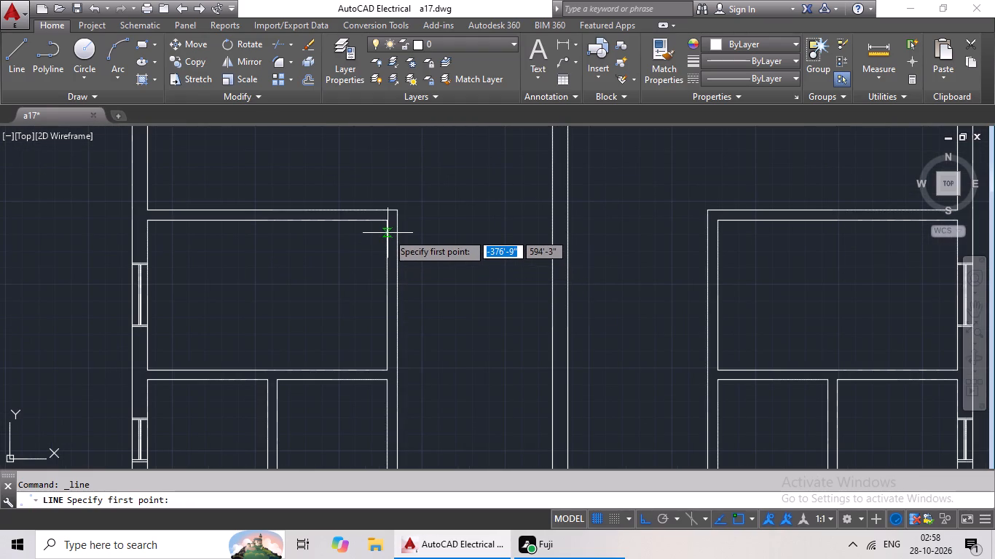
click(387, 242)
click(396, 242)
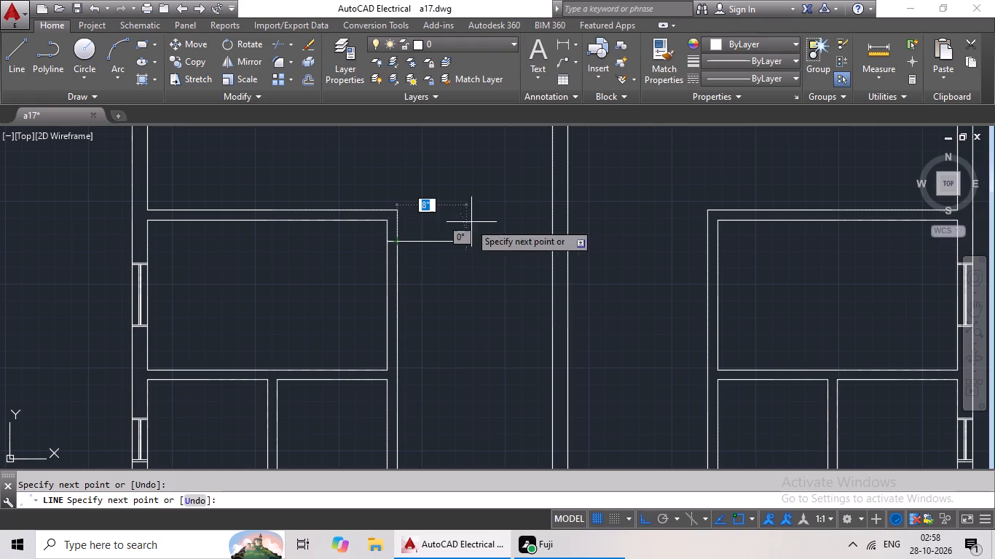
key(Escape)
key(Escape)
Offset the line in the left middle room's right wall 3' downward to mark the door opening.
key(o)
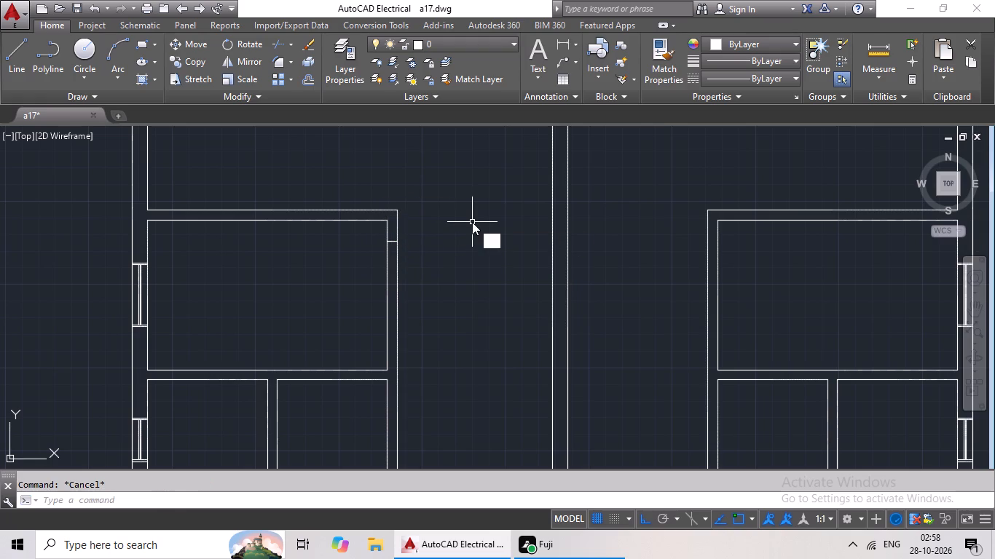
key(Return)
text(3')
key(Return)
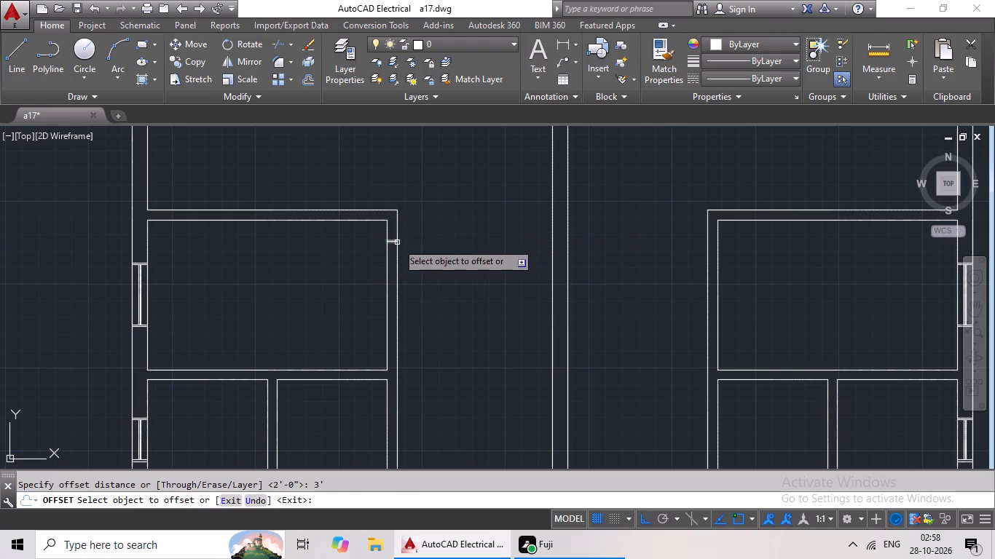
drag(397, 242, 397, 248)
click(397, 275)
Draw a horizontal line across the left wall of the right apartment's middle room, just below its upper-left corner.
click(12, 64)
scroll(417, 317, down, 1)
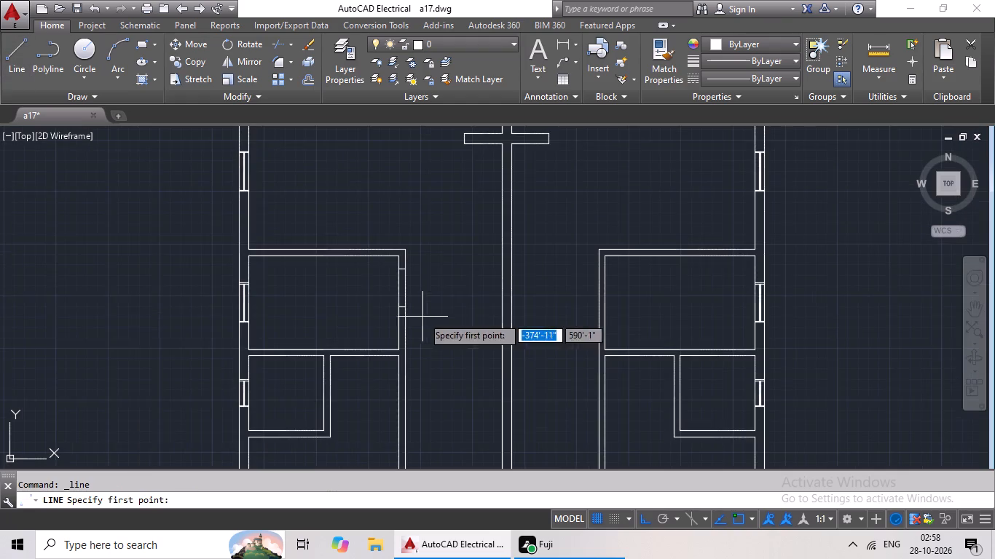
middle_drag(480, 320, 319, 330)
scroll(441, 292, up, 3)
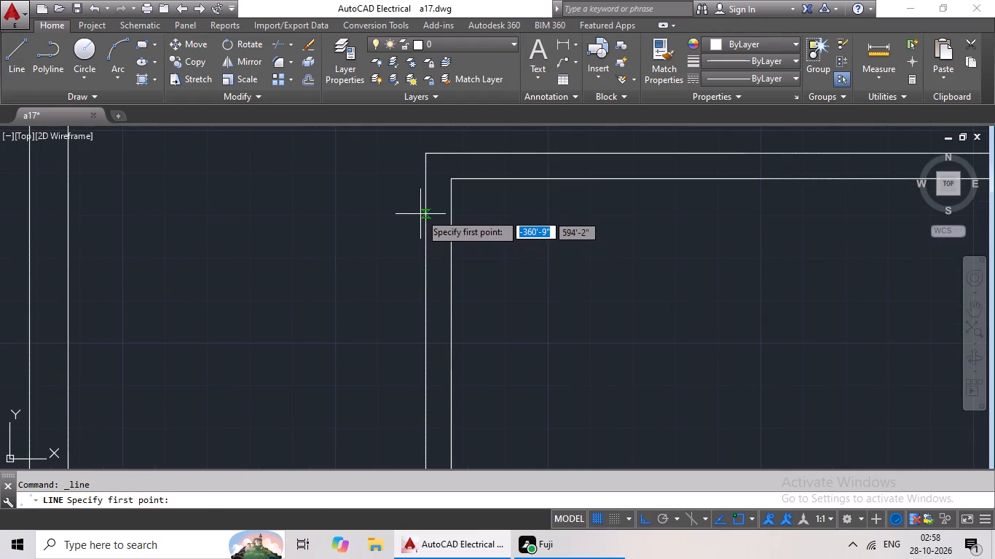
click(423, 210)
drag(453, 210, 476, 221)
key(Escape)
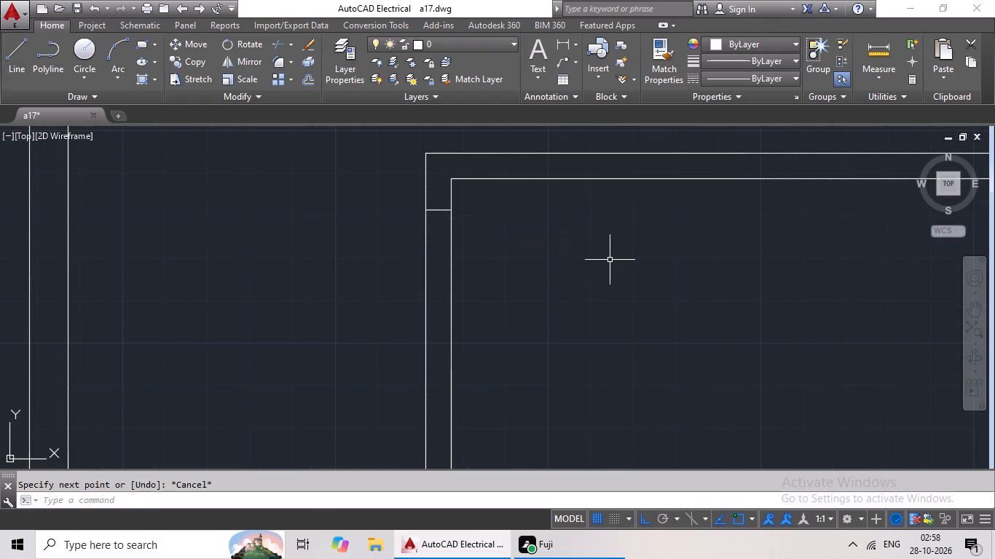
Offset the line in the right middle room's left wall 3' downward to mark the door opening.
key(o)
key(Return)
key(Return)
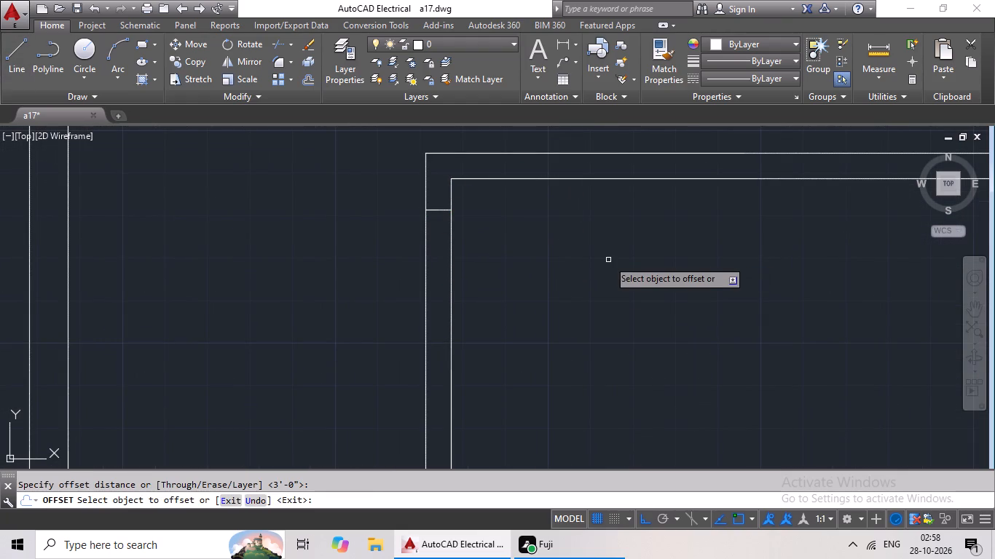
drag(439, 209, 439, 219)
click(444, 244)
Draw a horizontal line across the right wall of the small room below the left middle room, just below its upper-right corner.
click(12, 60)
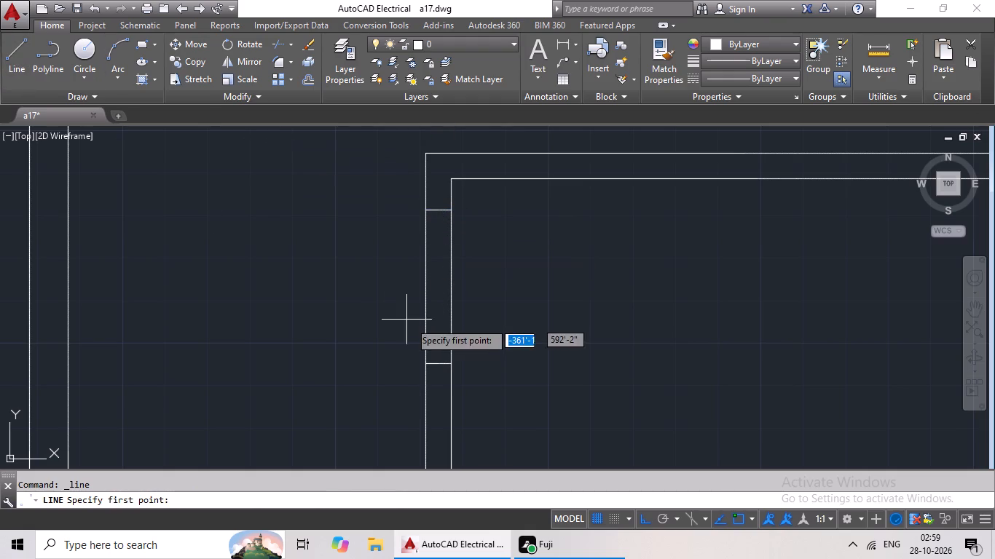
scroll(411, 322, down, 3)
middle_drag(412, 319, 461, 226)
middle_drag(438, 280, 460, 248)
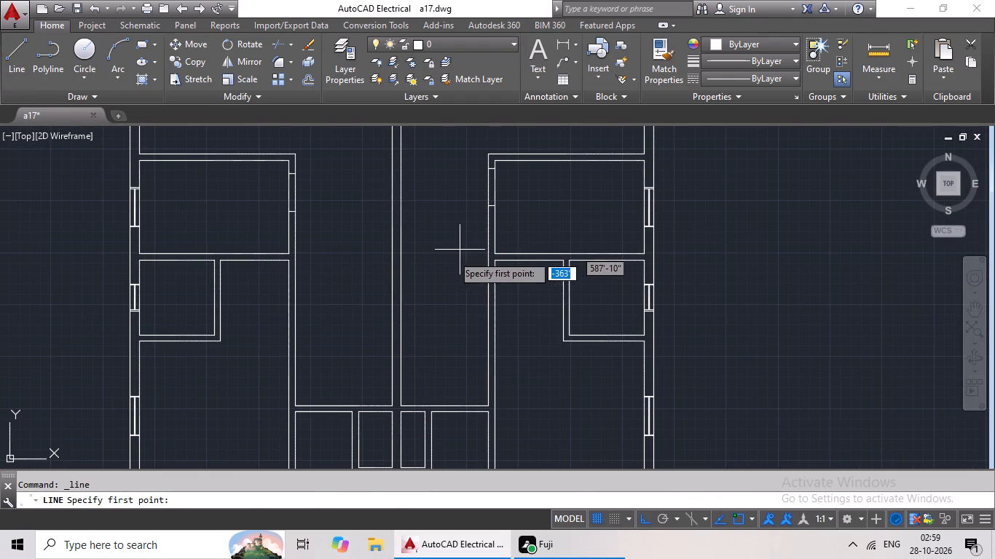
click(15, 39)
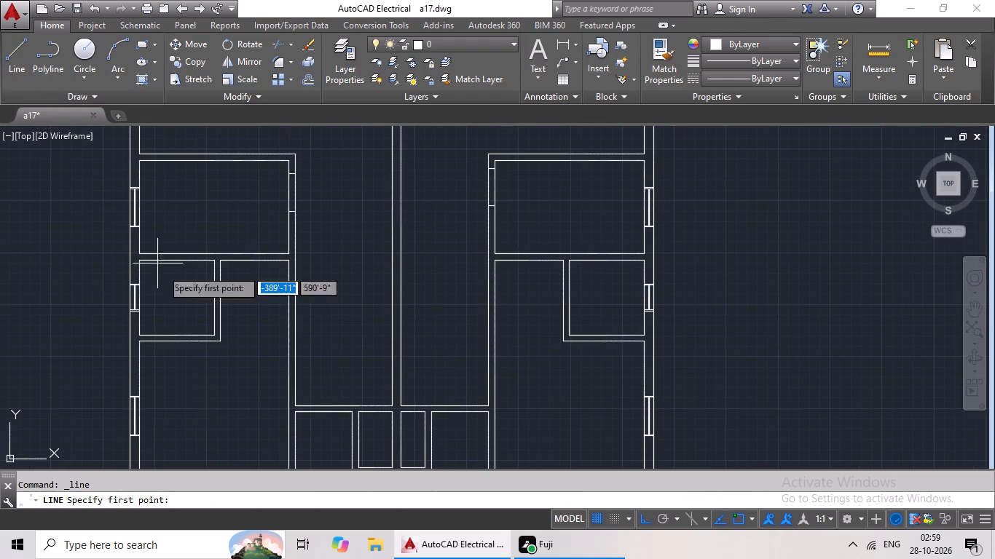
scroll(201, 267, up, 4)
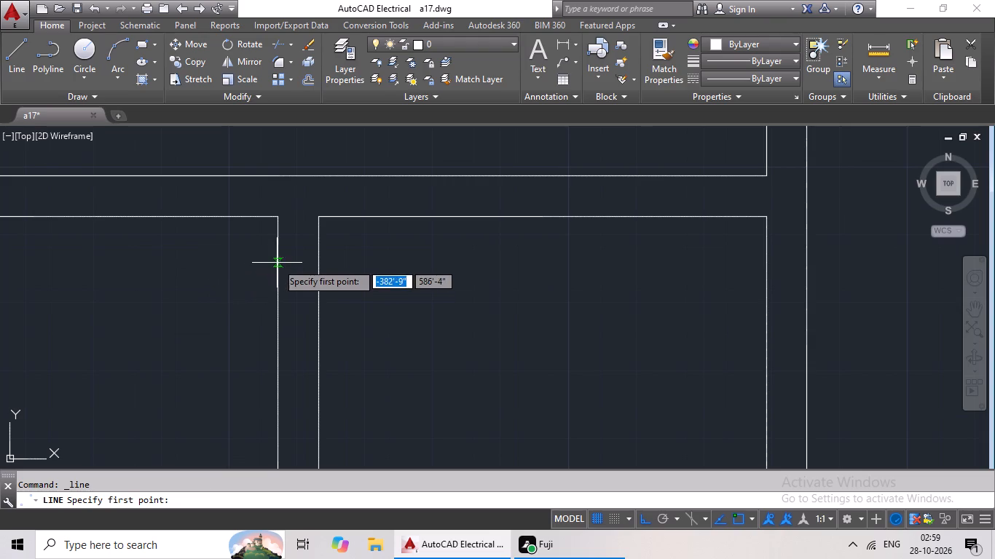
drag(277, 263, 293, 269)
drag(318, 261, 325, 262)
key(Escape)
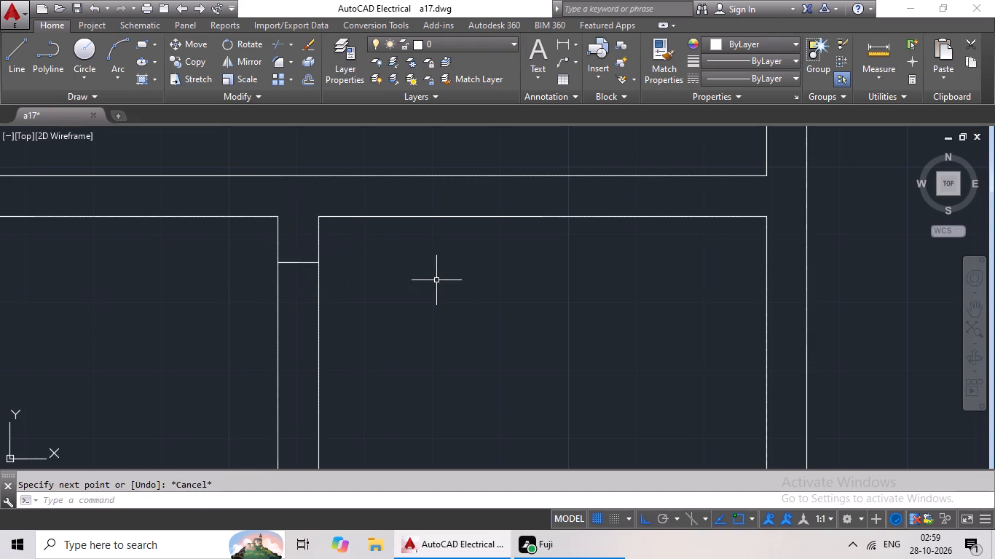
key(Escape)
Offset the line in the left small room's right wall 2' downward to mark the door opening.
key(o)
key(Return)
text(2')
key(Return)
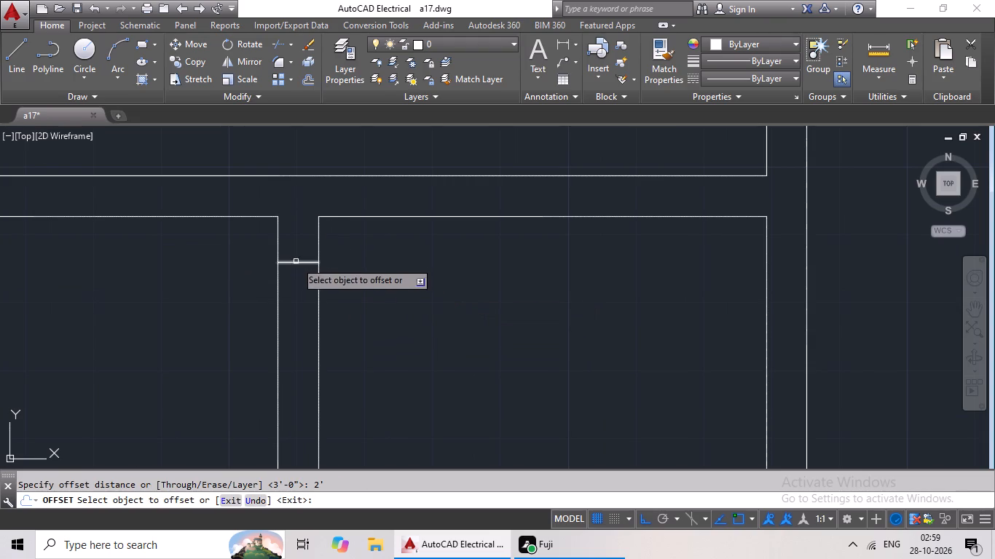
click(296, 261)
click(303, 286)
Draw a horizontal line across the left wall of the small room below the right middle room, just below its upper-left corner.
click(20, 82)
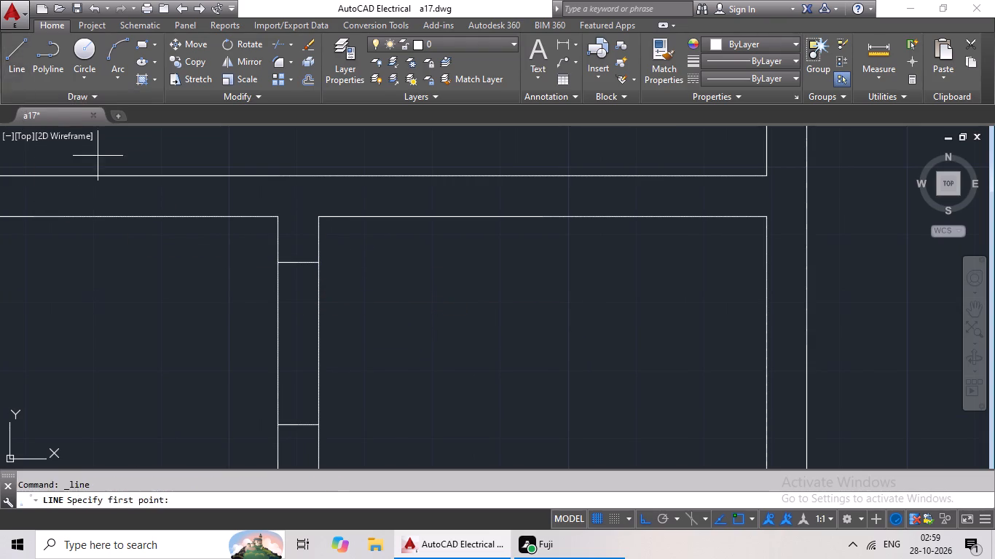
scroll(400, 337, down, 3)
middle_drag(469, 336, 0, 205)
scroll(442, 194, up, 2)
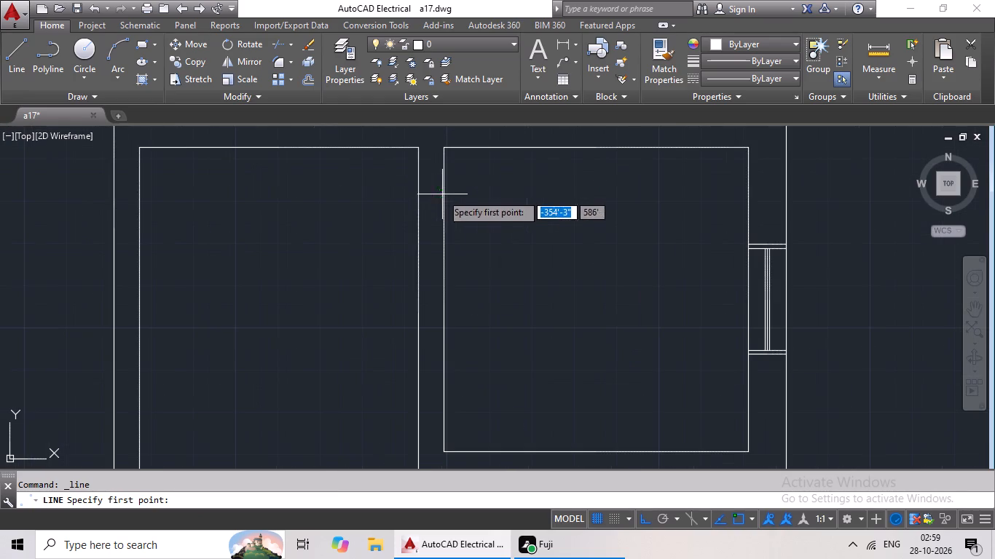
click(418, 199)
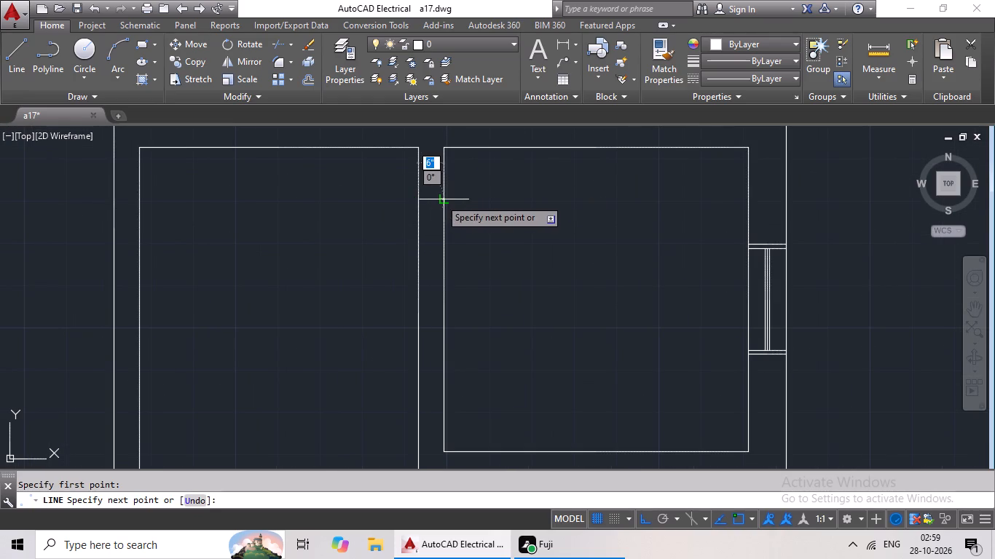
click(441, 198)
key(Escape)
key(Escape)
Offset the line in the right small room's left wall 2' downward to mark the door opening.
key(o)
key(Return)
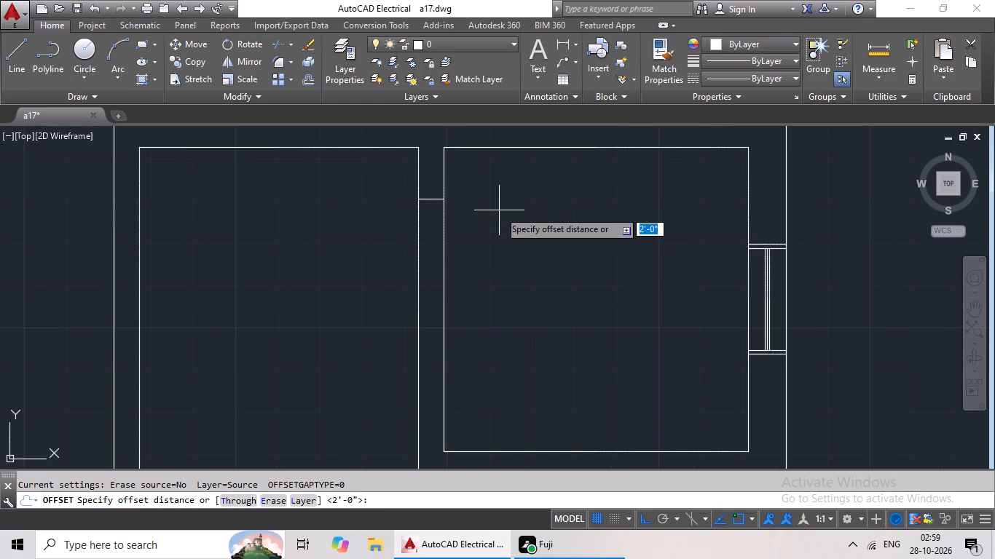
key(Return)
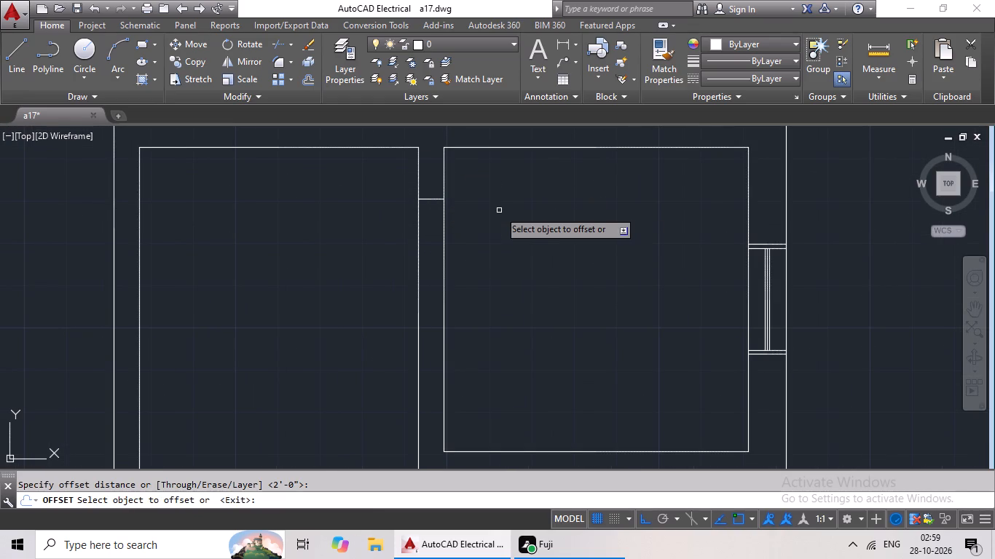
click(433, 197)
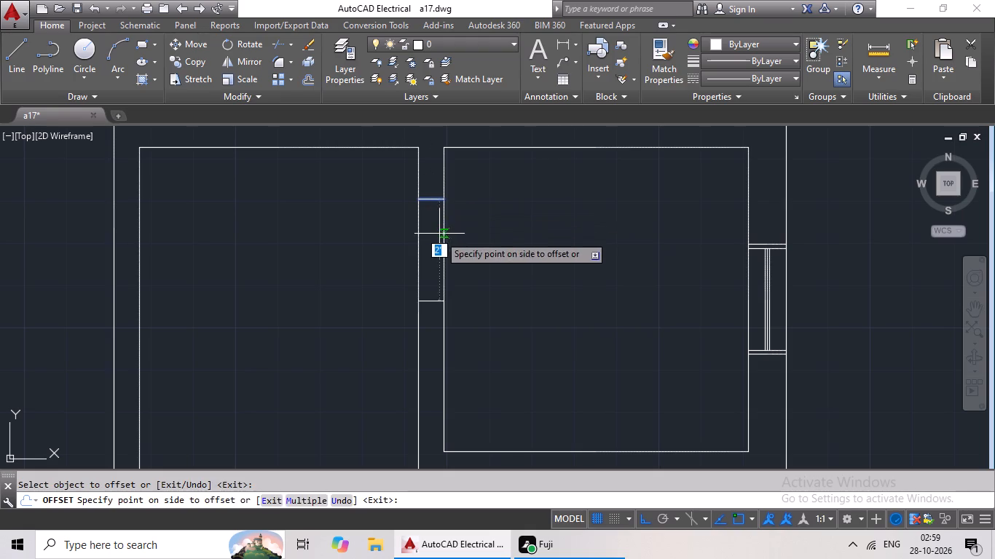
click(439, 240)
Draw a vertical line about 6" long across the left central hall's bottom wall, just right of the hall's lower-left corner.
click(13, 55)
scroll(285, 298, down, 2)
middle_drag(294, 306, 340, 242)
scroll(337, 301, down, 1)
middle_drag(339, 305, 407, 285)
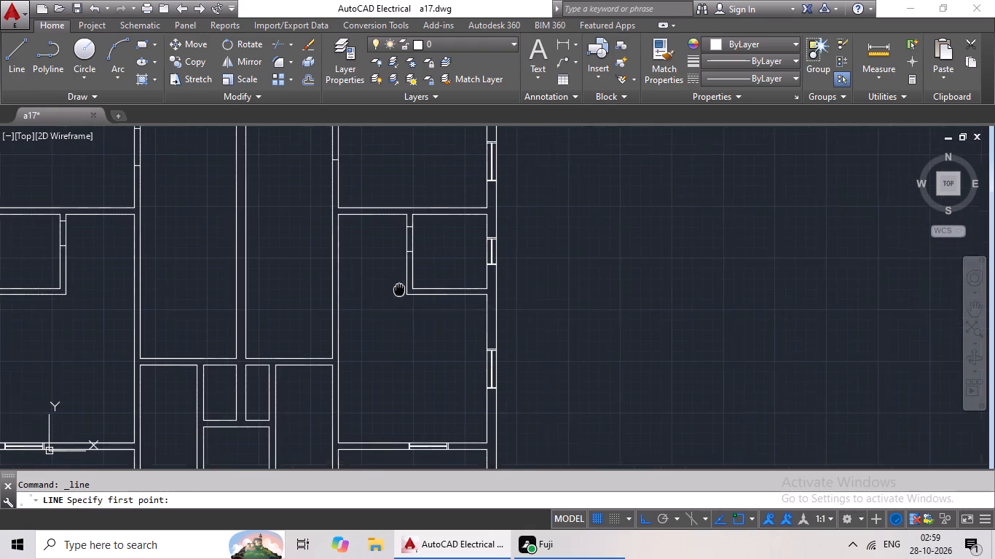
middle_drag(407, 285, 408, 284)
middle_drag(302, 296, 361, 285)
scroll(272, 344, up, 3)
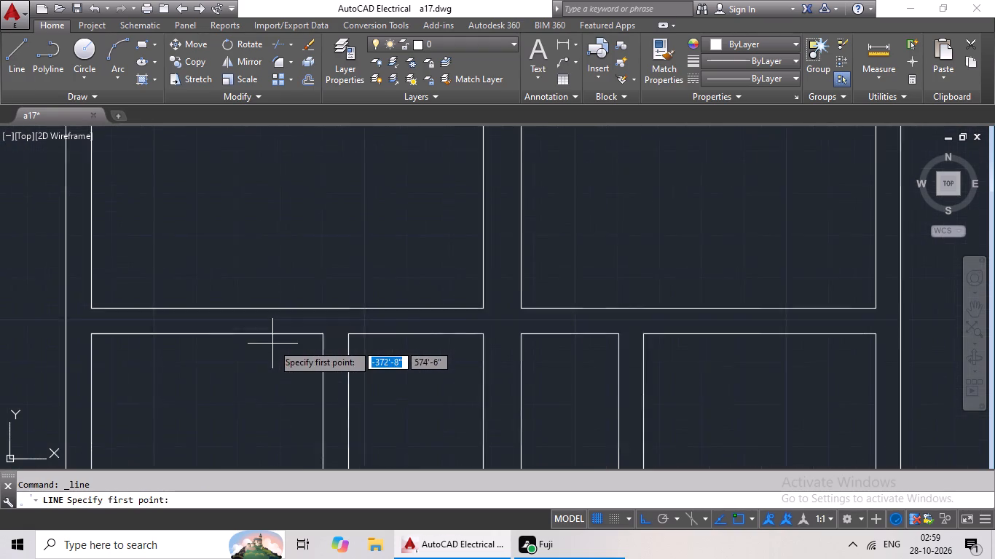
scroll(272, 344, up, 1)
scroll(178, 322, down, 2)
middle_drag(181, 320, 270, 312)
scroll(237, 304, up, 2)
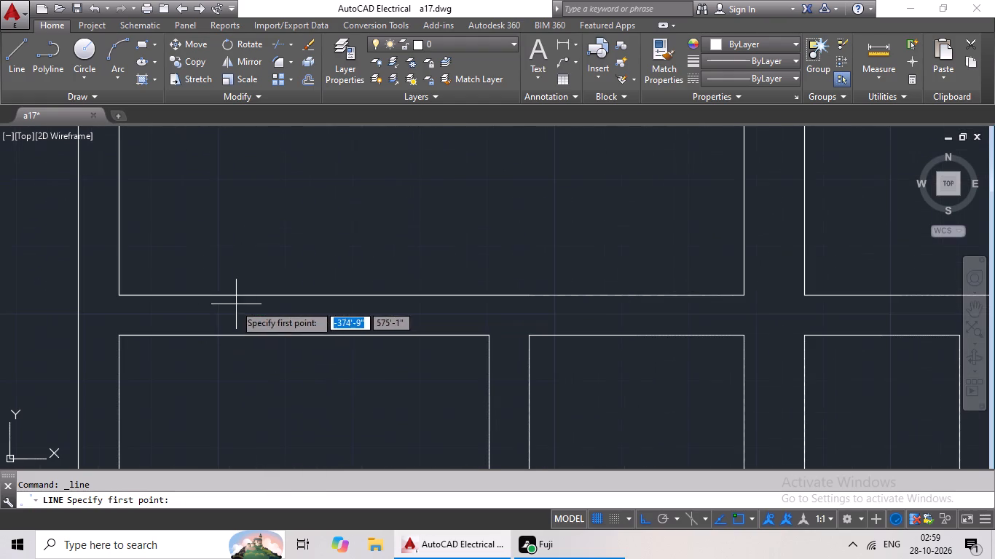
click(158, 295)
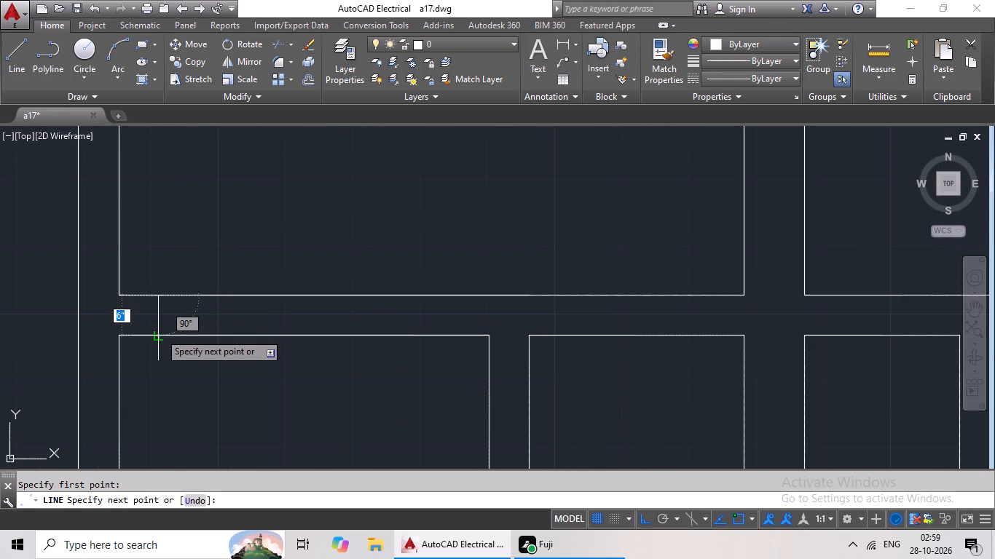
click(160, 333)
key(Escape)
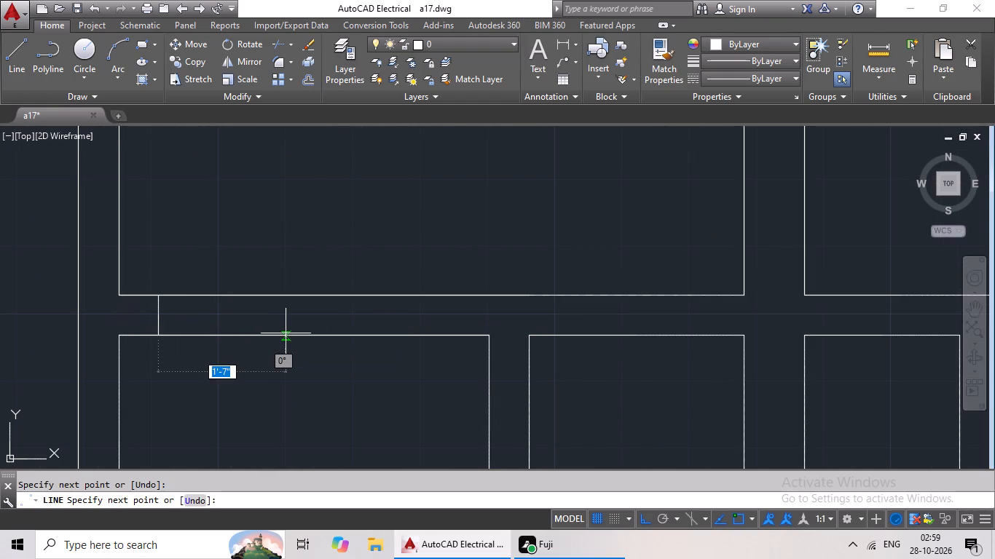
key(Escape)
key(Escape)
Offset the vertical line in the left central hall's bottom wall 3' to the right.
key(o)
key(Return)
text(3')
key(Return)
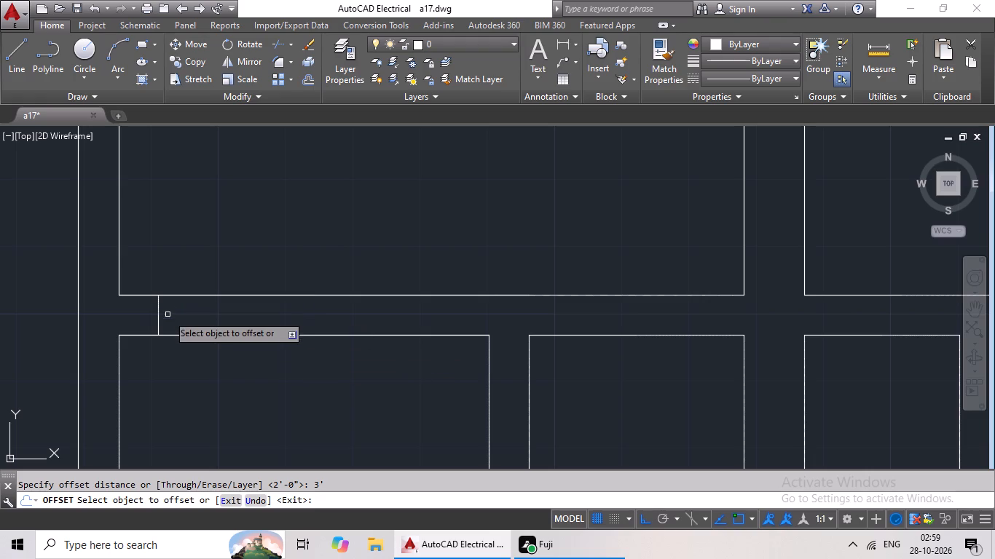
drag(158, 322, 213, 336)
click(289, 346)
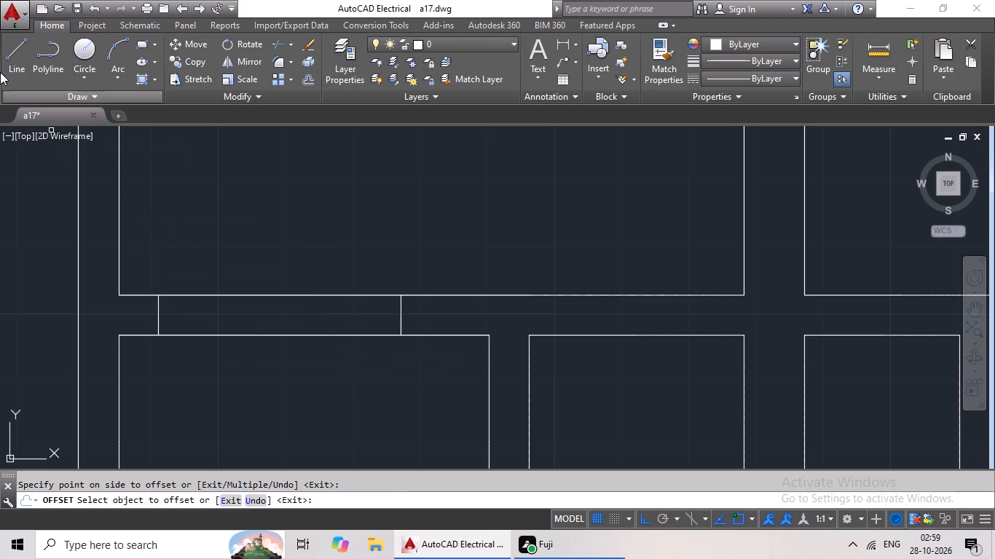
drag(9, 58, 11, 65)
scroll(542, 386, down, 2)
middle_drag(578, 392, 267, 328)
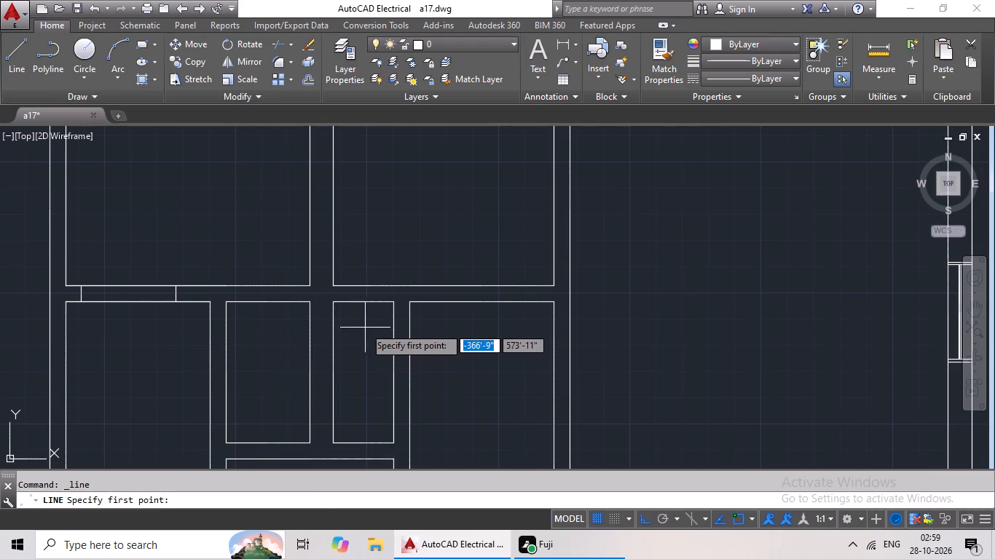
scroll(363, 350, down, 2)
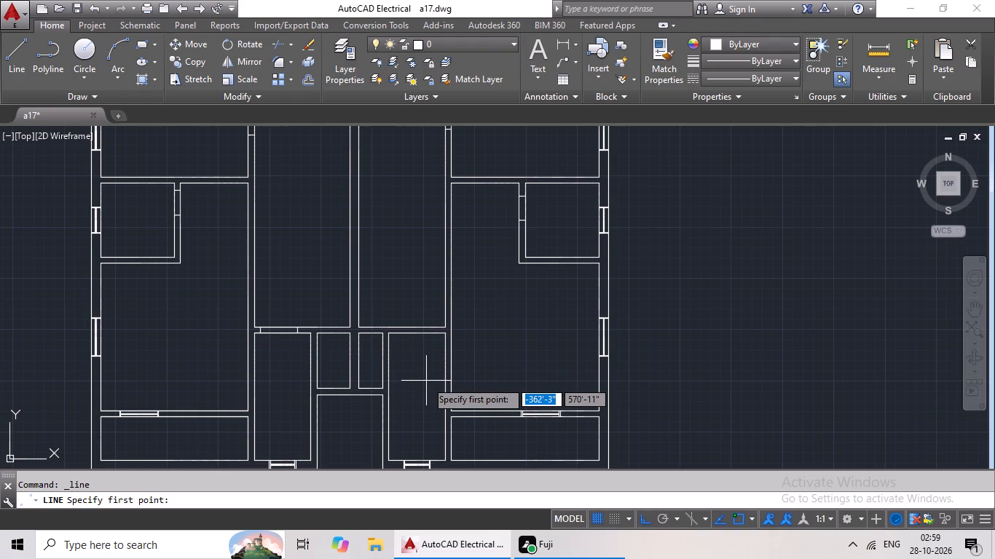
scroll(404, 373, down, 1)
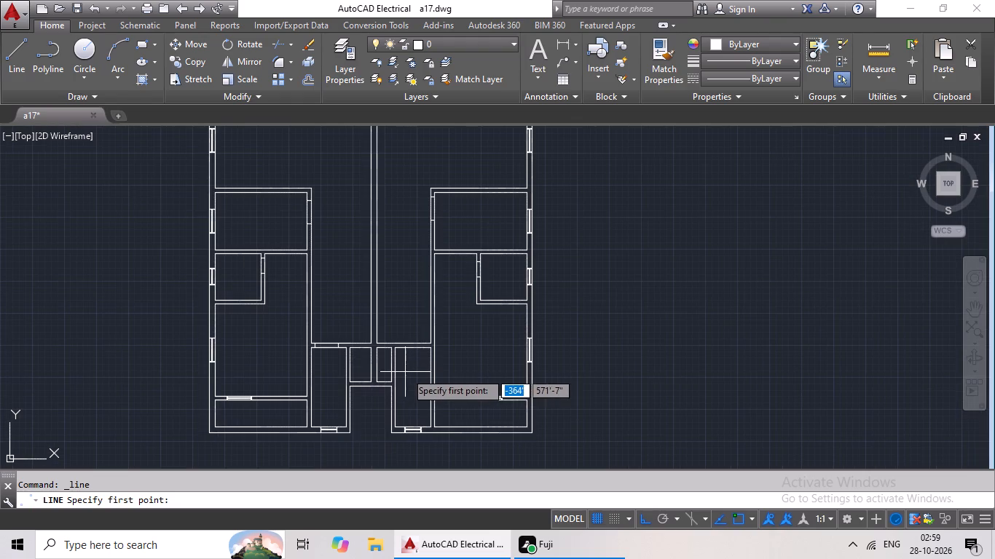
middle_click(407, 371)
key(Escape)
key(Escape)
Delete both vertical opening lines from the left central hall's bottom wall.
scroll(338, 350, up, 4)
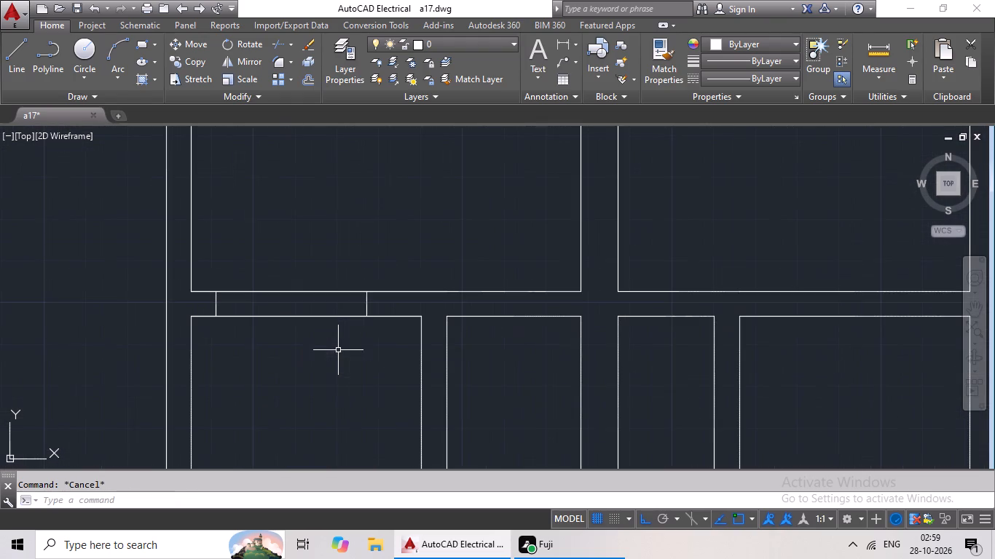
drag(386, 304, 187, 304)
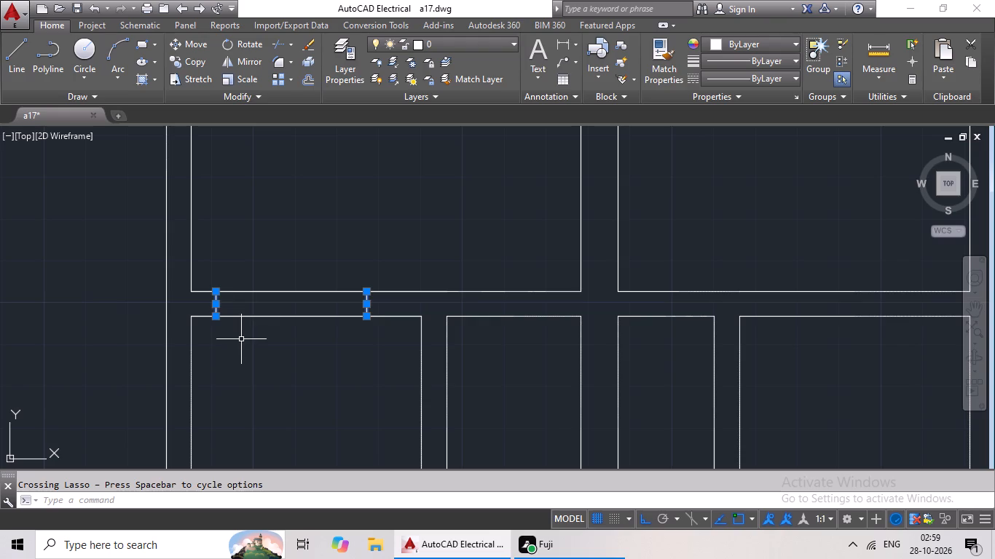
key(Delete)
Offset the upper line of the left central hall's bottom wall 12' upward into the hall.
scroll(316, 293, down, 2)
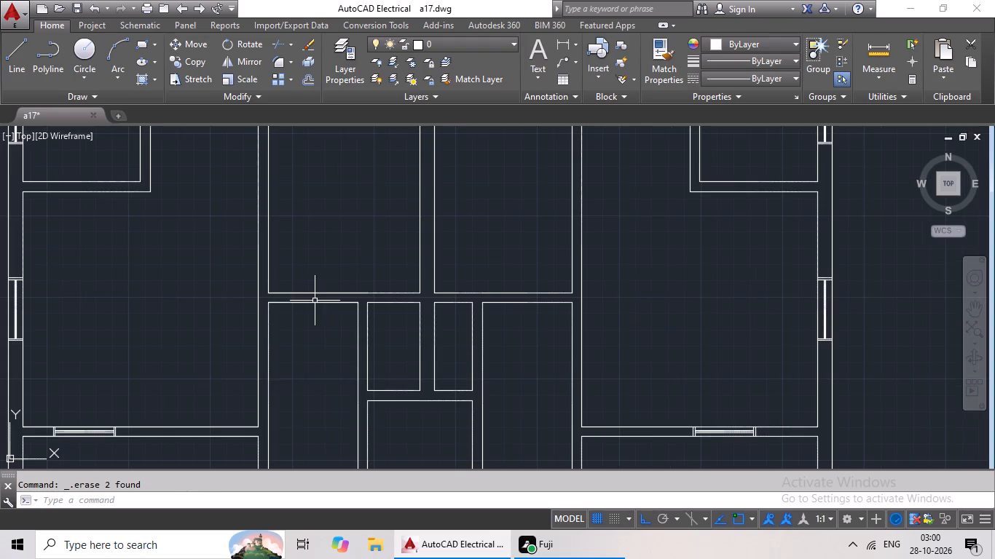
middle_drag(315, 301, 303, 373)
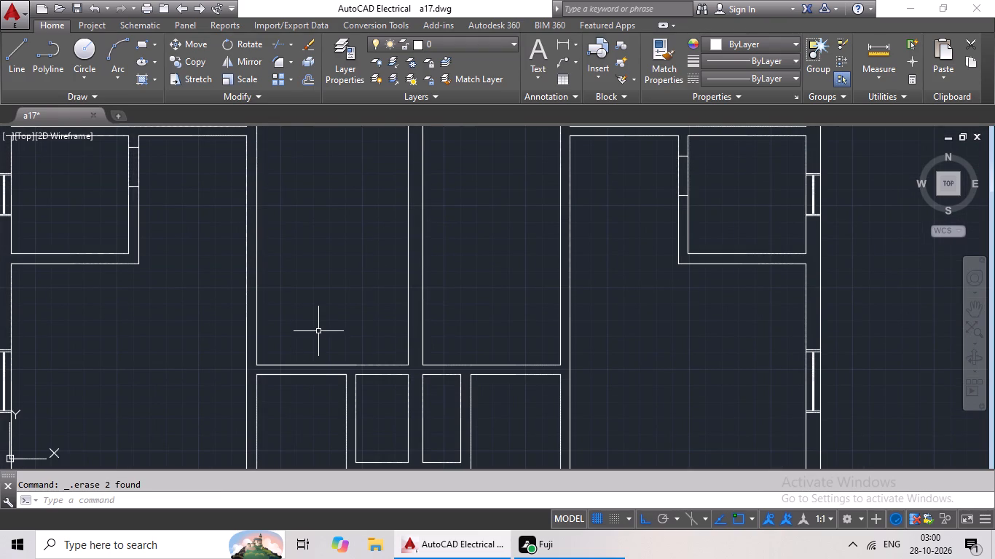
key(Escape)
key(Escape)
key(Escape)
key(Escape)
key(Escape)
key(Escape)
key(Escape)
key(o)
key(Return)
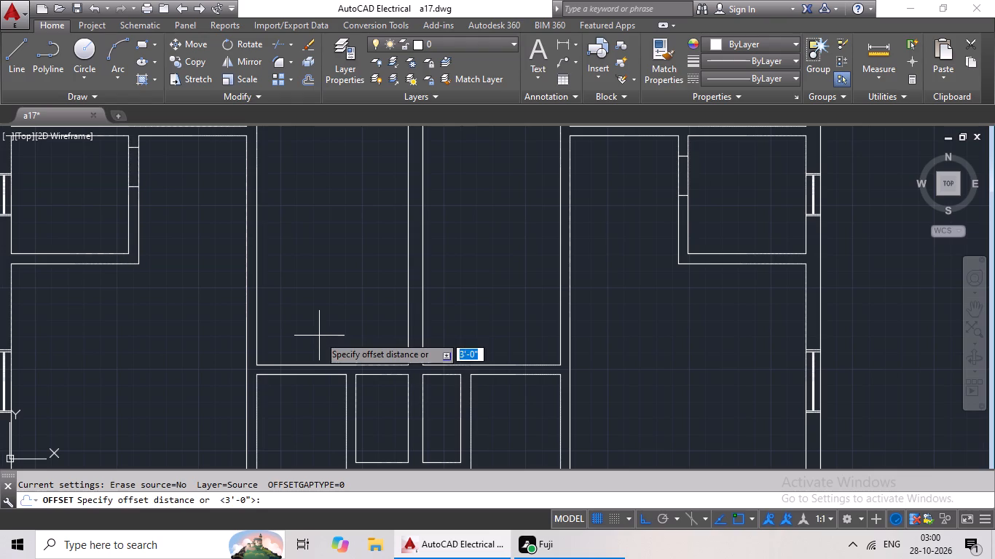
text(12')
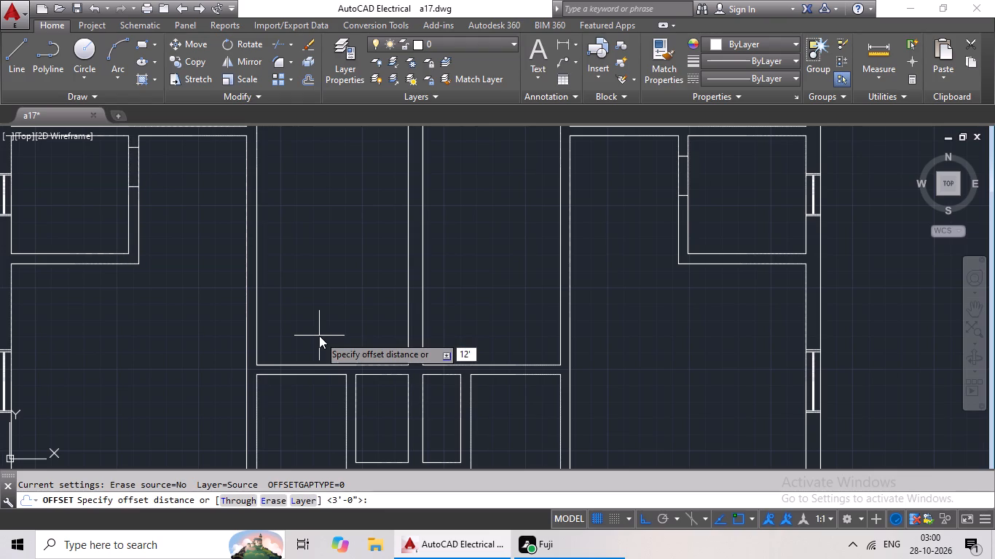
key(Return)
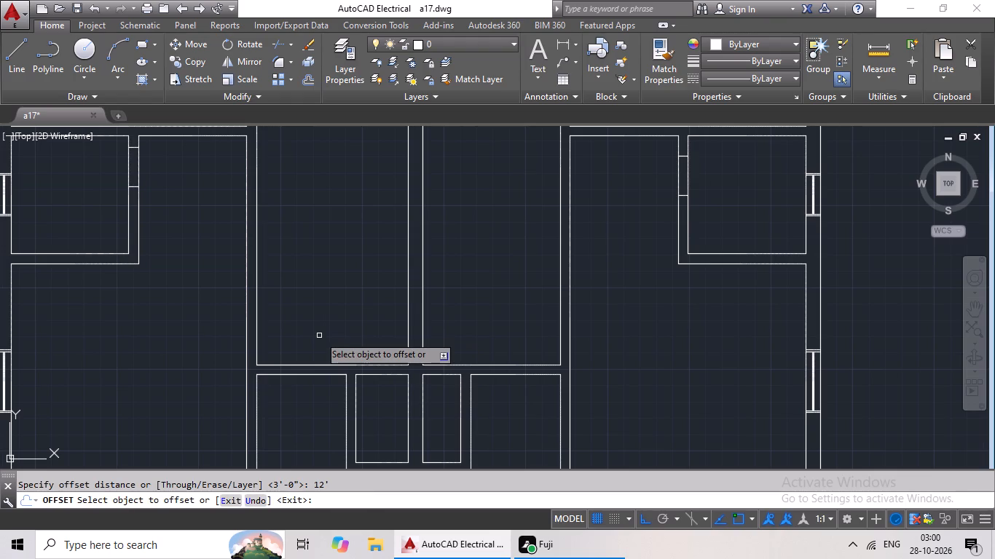
drag(323, 366, 339, 340)
click(355, 290)
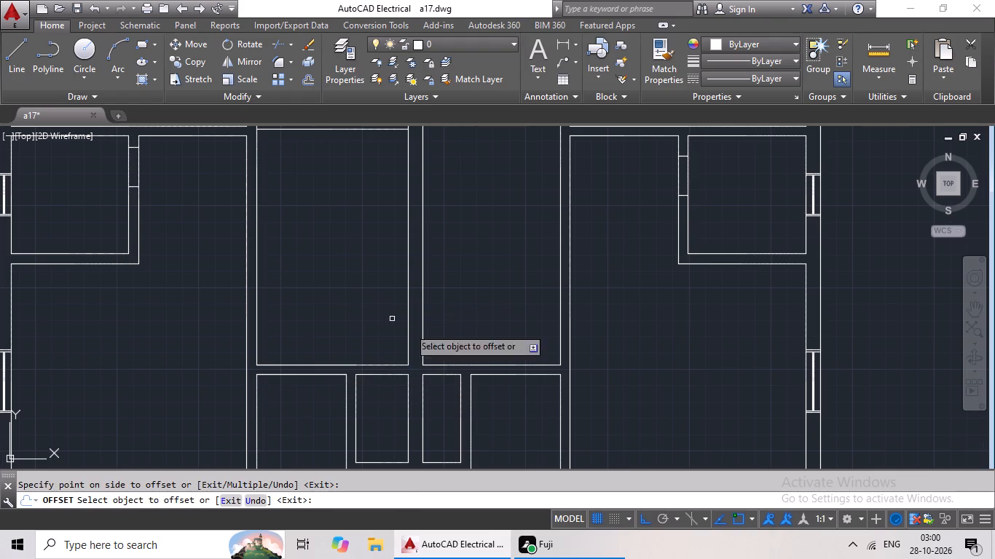
Offset the upper line of the right central hall's bottom wall 12' upward into the hall.
drag(498, 367, 500, 338)
click(501, 277)
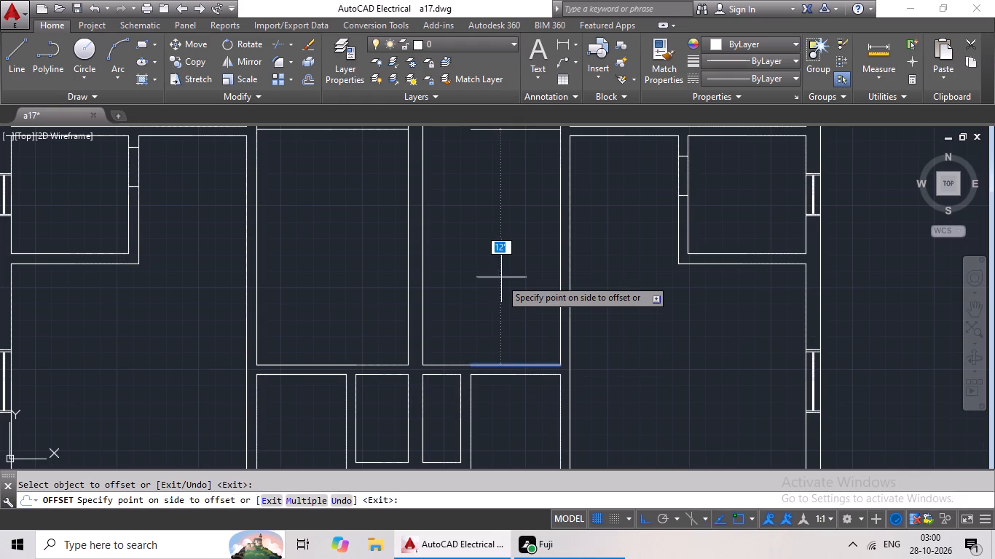
scroll(501, 277, down, 2)
middle_drag(502, 277, 493, 313)
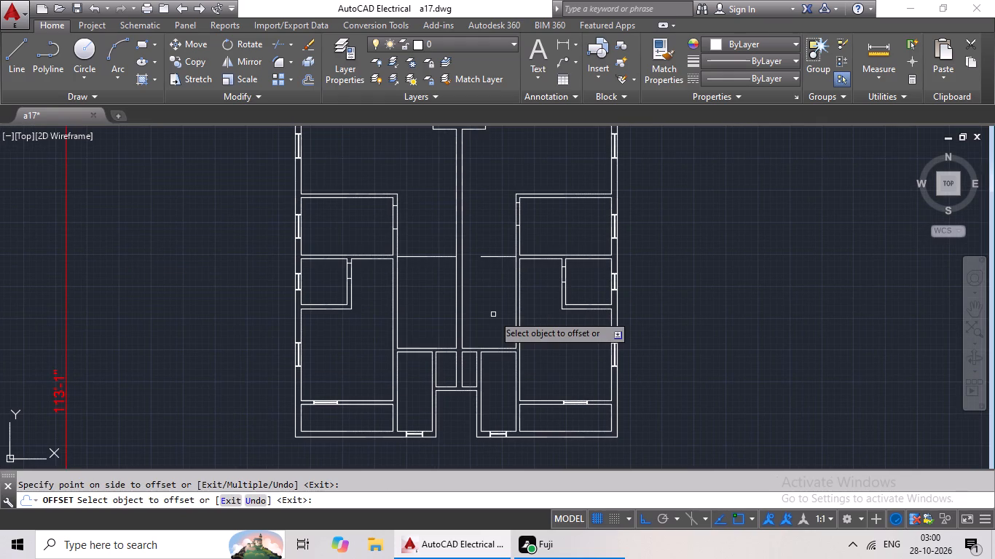
scroll(508, 266, up, 2)
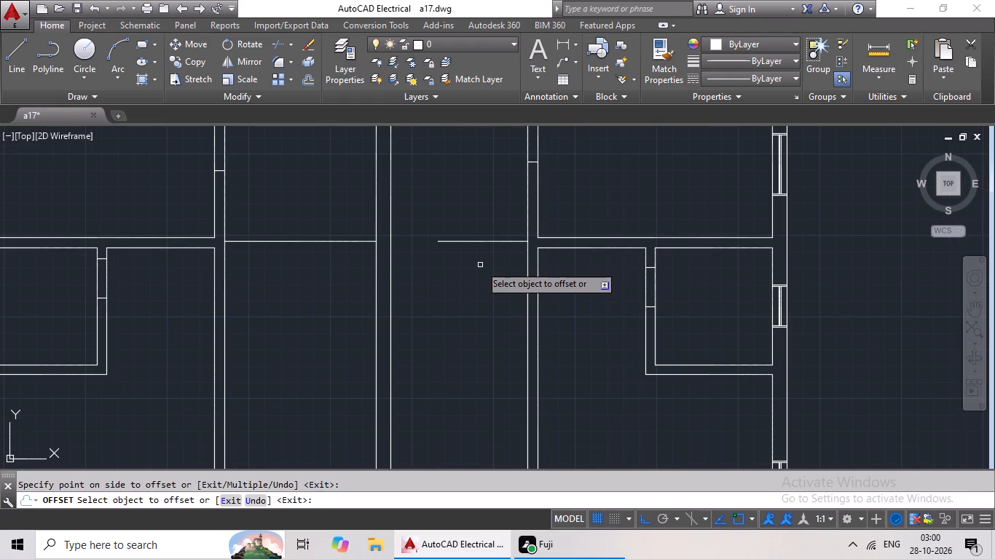
key(Escape)
key(Escape)
key(Escape)
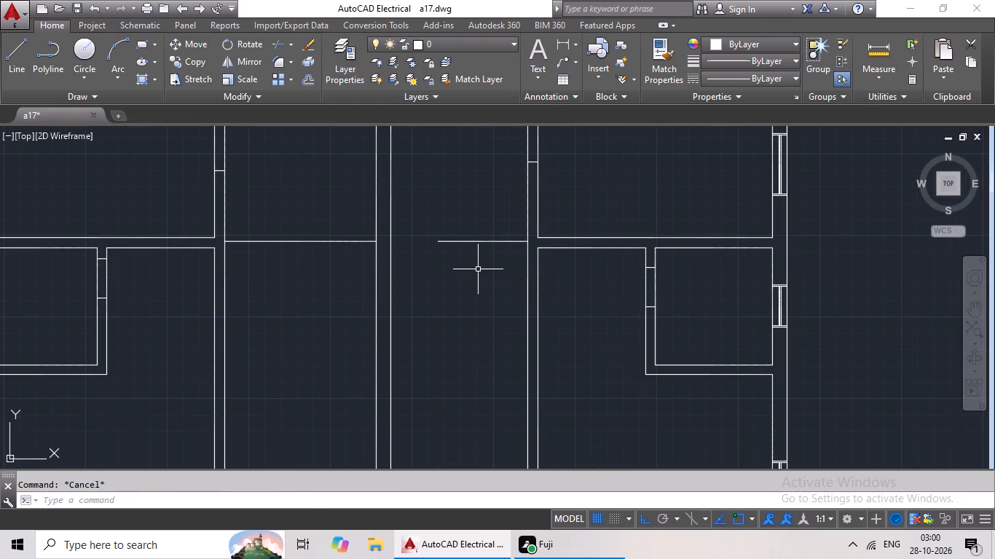
Extend the right hall's offset line leftward across the central dividing wall to meet the left hall's line.
key(e)
key(x)
key(space)
key(space)
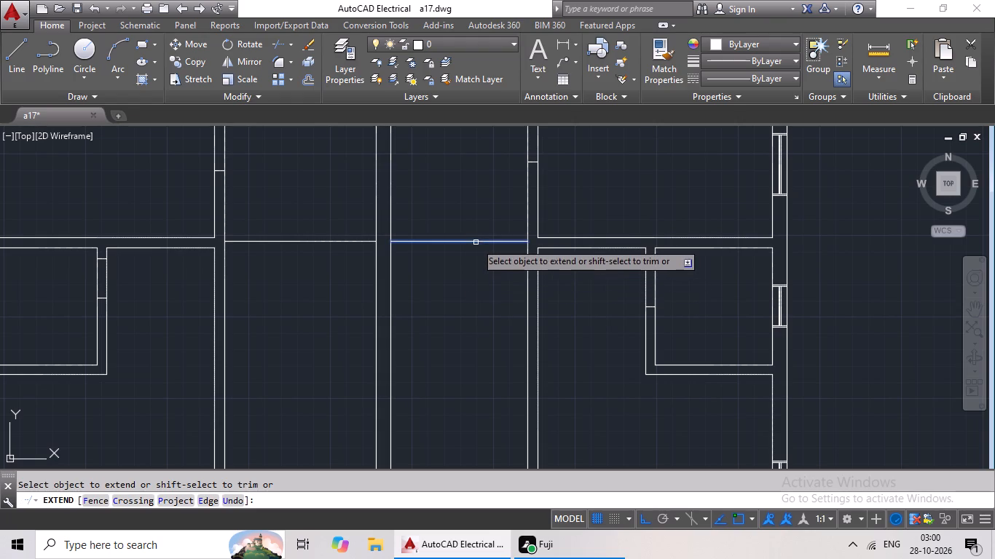
drag(472, 240, 452, 241)
click(419, 242)
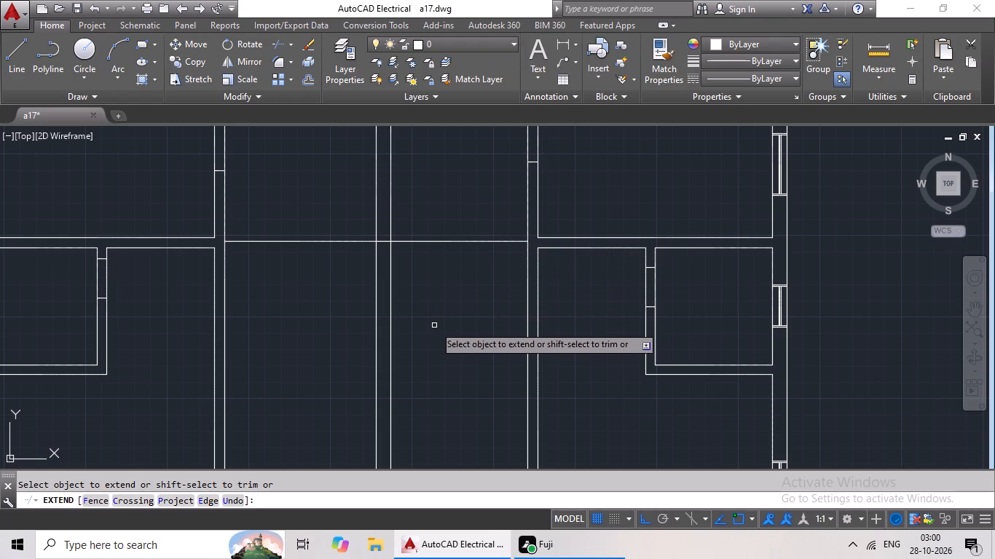
key(Escape)
key(Escape)
Offset the right central hall's new horizontal line 6" upward to form a partition wall.
scroll(430, 325, down, 2)
middle_drag(431, 322, 423, 353)
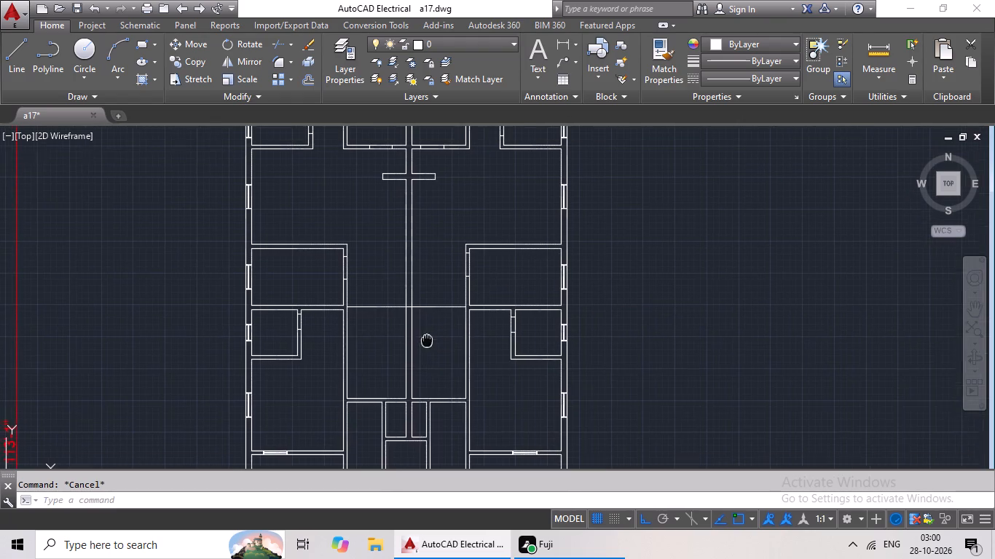
middle_drag(423, 353, 422, 359)
key(Escape)
key(Escape)
key(Escape)
key(Escape)
key(o)
key(Return)
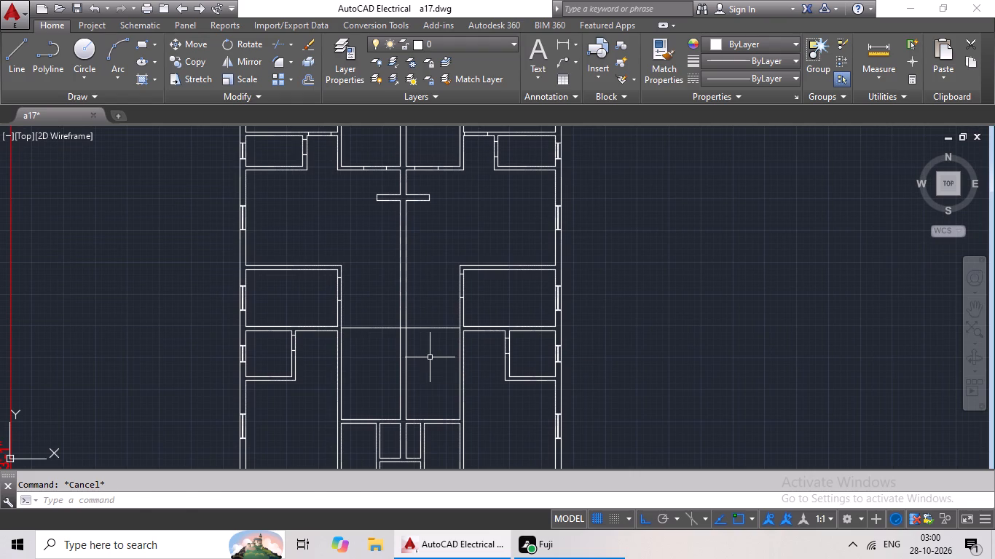
text(6")
key(Return)
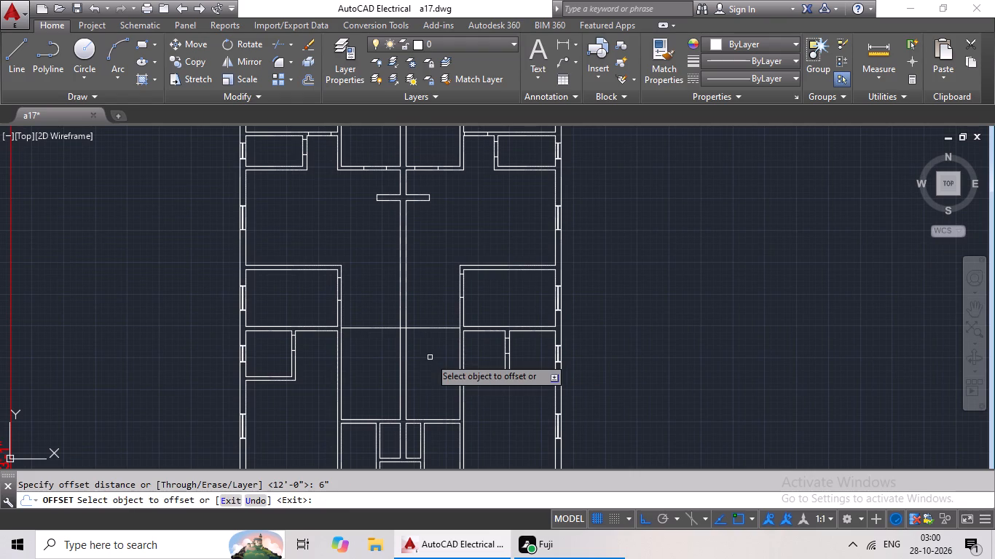
click(420, 328)
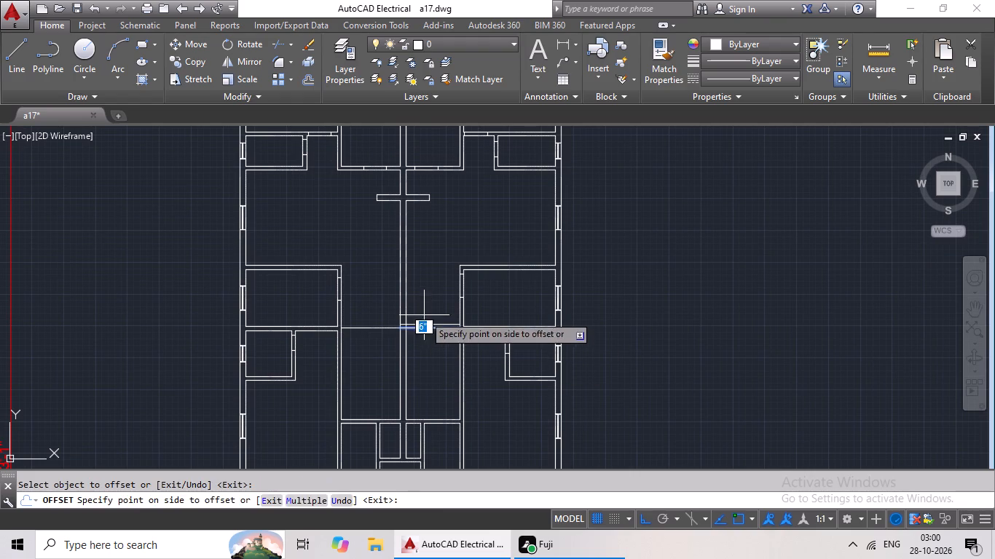
click(424, 315)
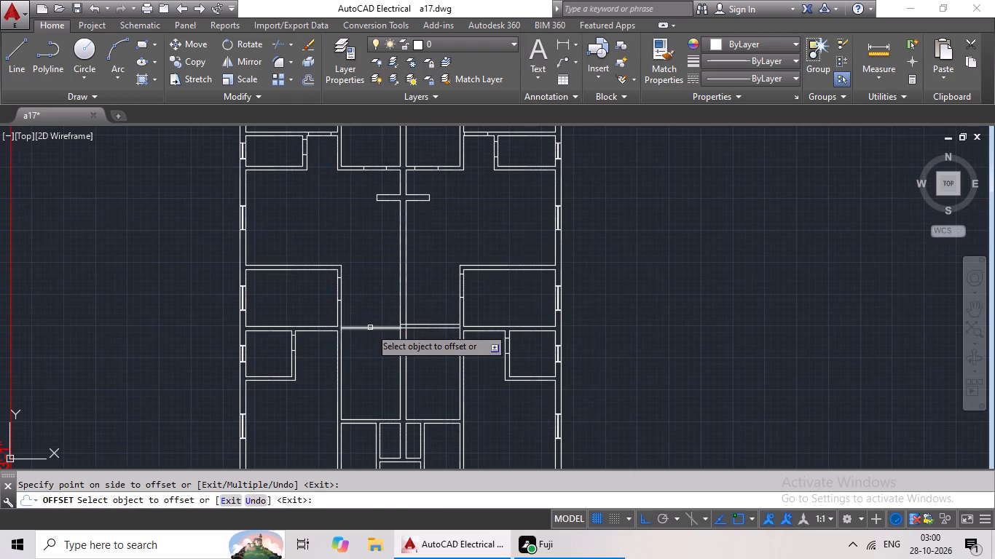
Offset the left central hall's new horizontal line 6" upward to form the matching partition wall.
click(370, 328)
click(375, 320)
scroll(388, 354, up, 2)
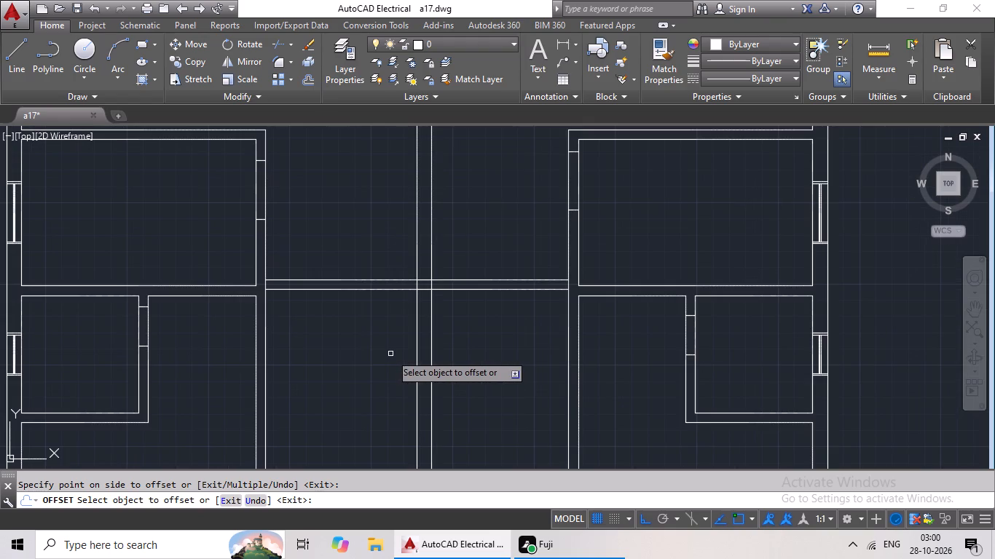
key(Escape)
key(Escape)
key(Escape)
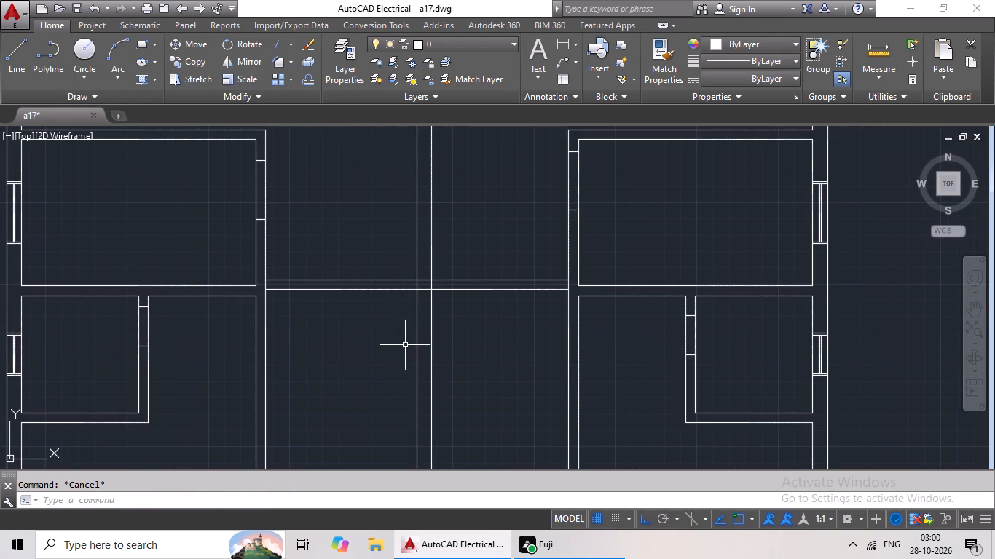
Trim the overlapping vertical and horizontal line segments where the new partition walls cross the central dividing wall.
text(TR)
key(space)
key(space)
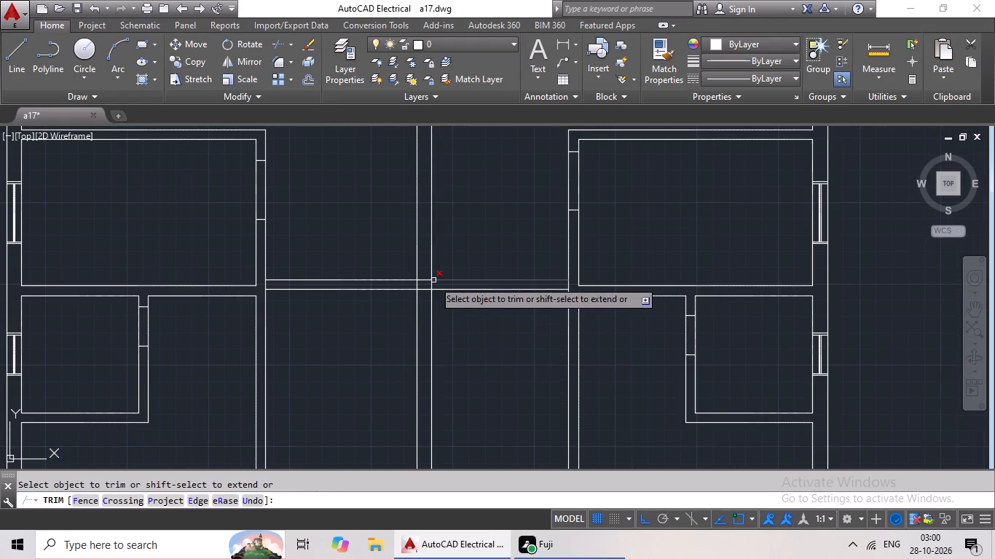
scroll(433, 280, up, 2)
drag(444, 288, 379, 295)
click(381, 289)
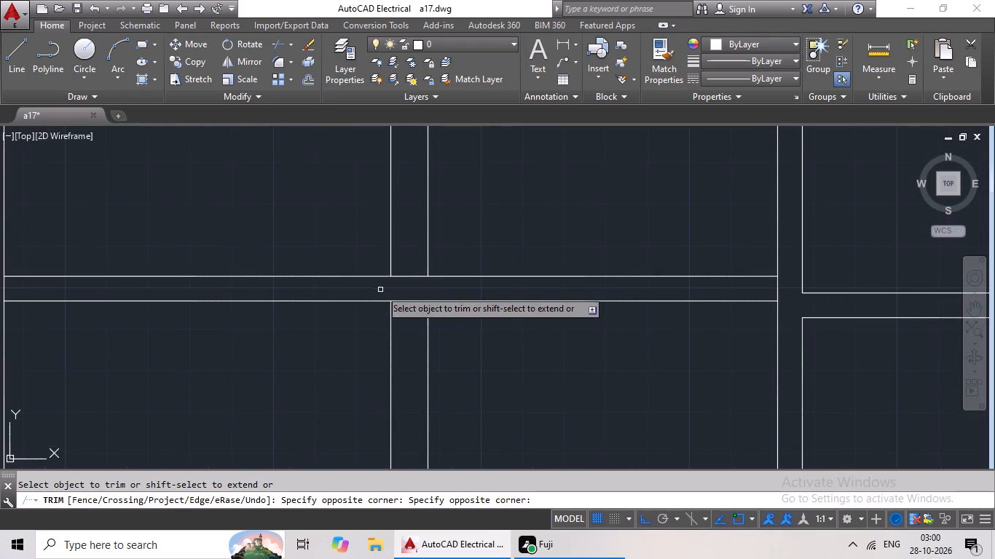
drag(414, 251, 412, 322)
click(412, 322)
scroll(469, 320, down, 3)
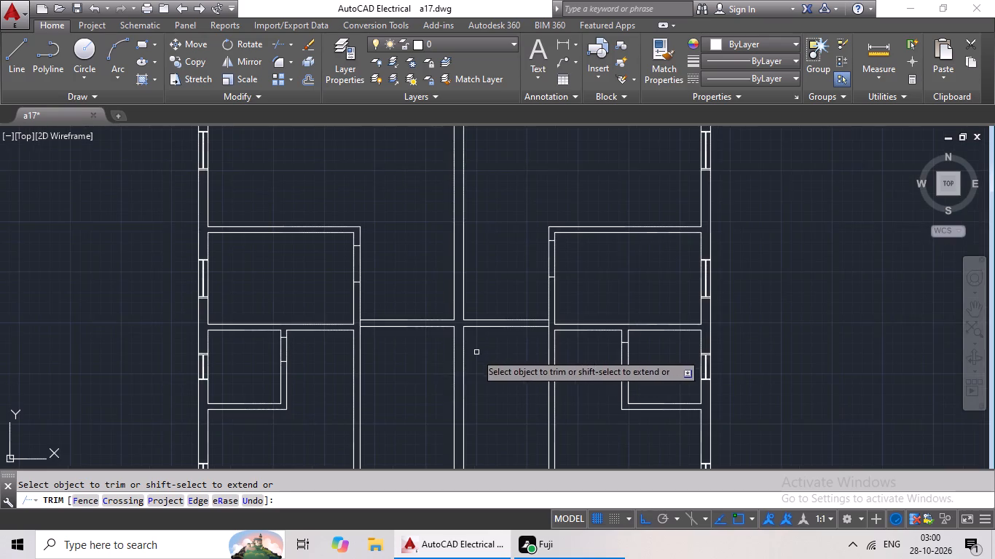
Trim the wall line segments where the new partition's outer ends meet the right and left side walls of the central halls.
middle_drag(392, 357, 430, 235)
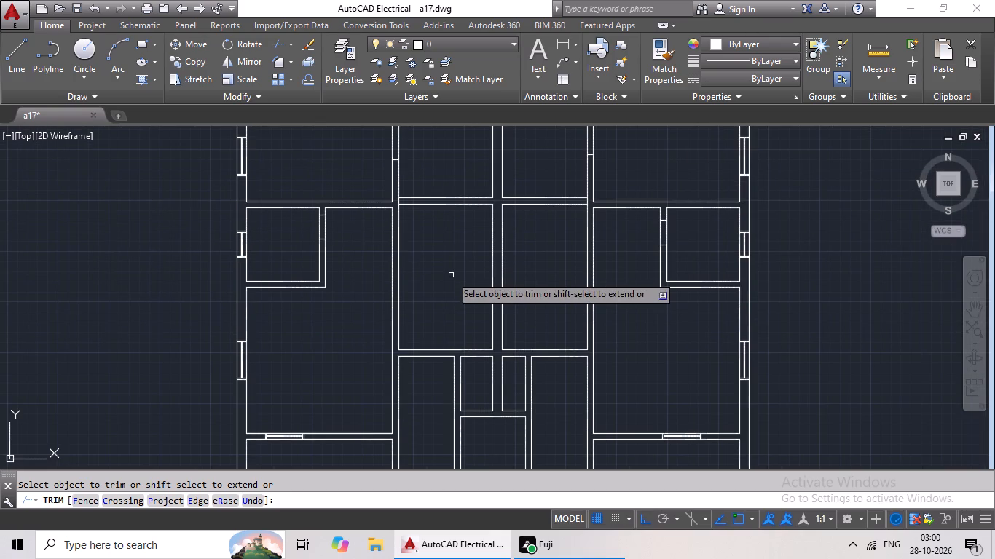
key(Escape)
key(Escape)
key(Escape)
middle_drag(451, 275, 438, 284)
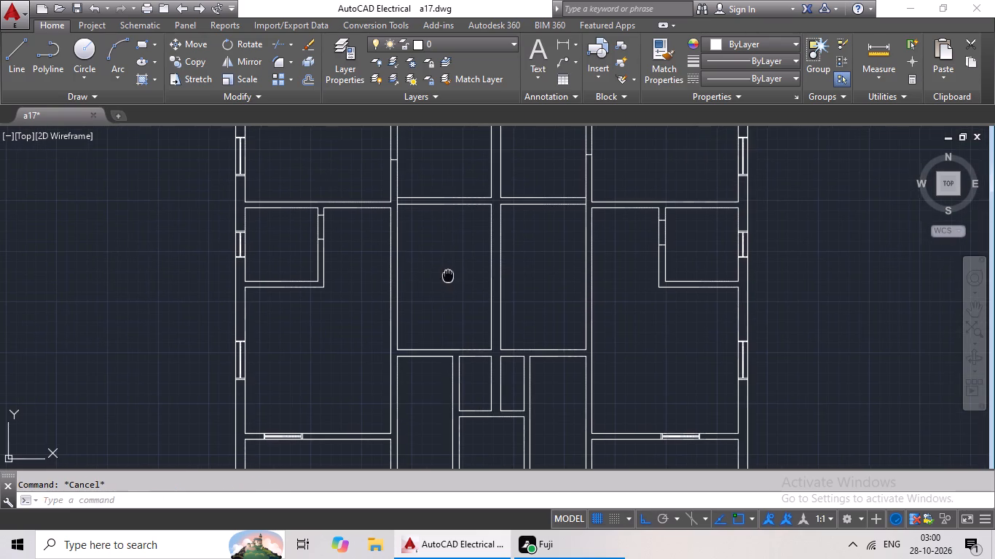
middle_drag(438, 284, 415, 297)
key(Escape)
key(Escape)
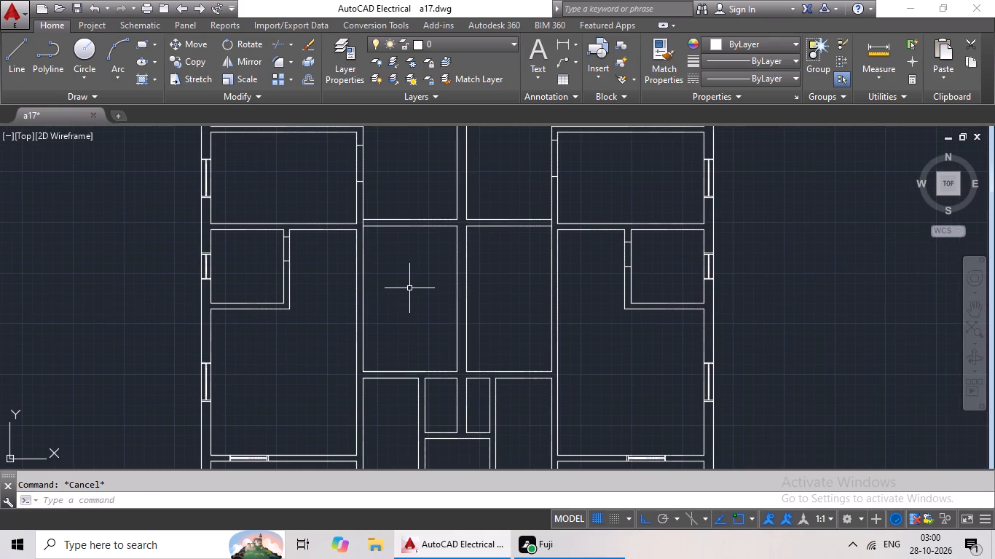
text(TR)
key(space)
key(space)
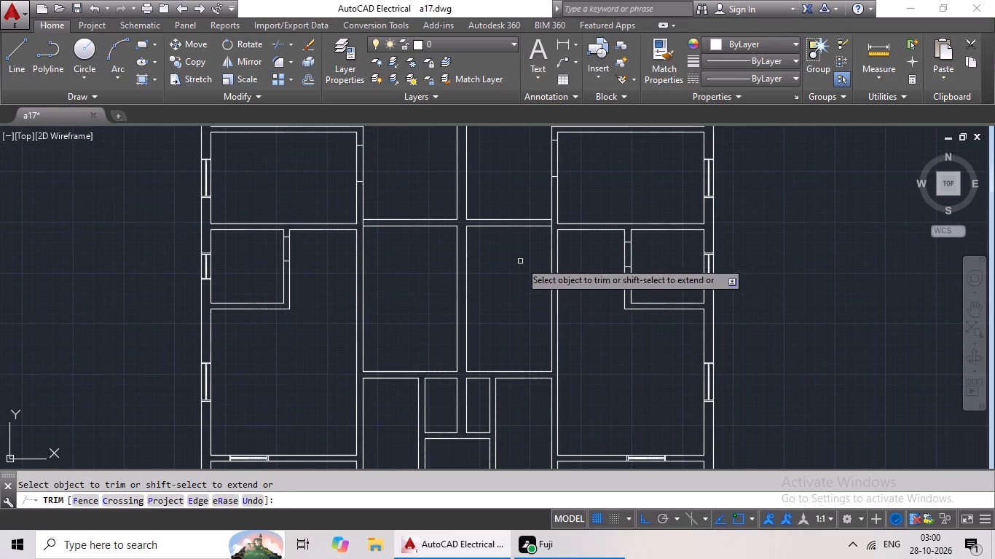
scroll(551, 222, up, 3)
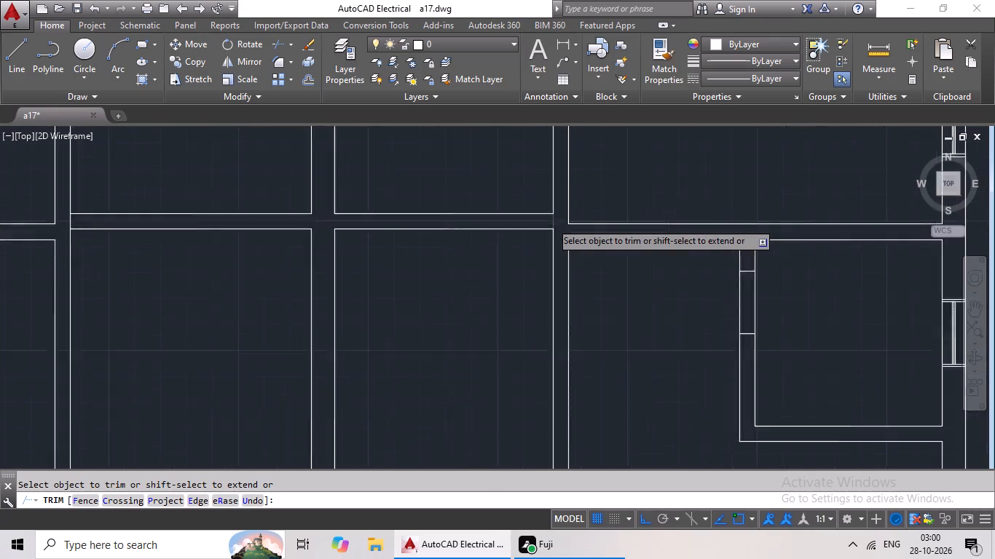
click(553, 219)
scroll(497, 253, down, 2)
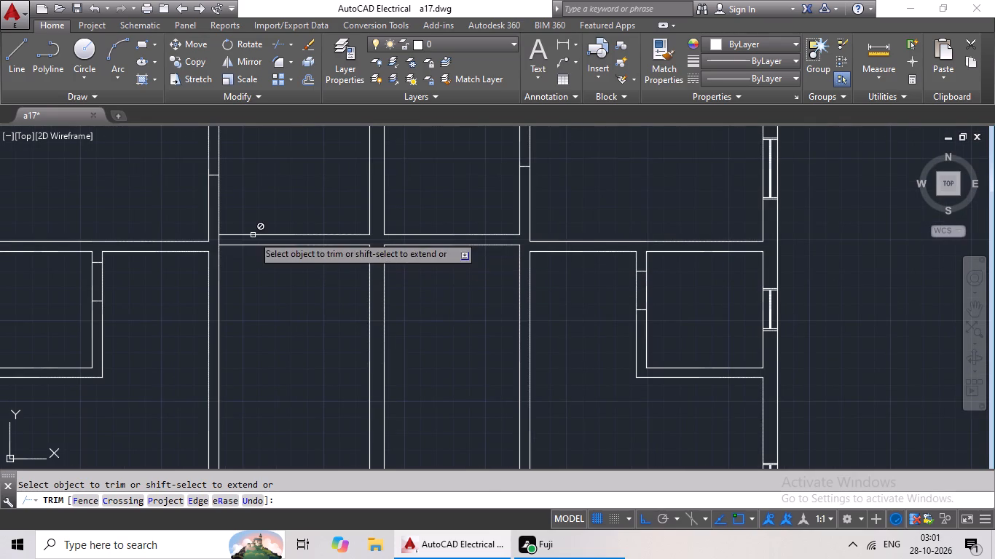
click(219, 241)
scroll(265, 266, down, 1)
middle_drag(266, 266, 318, 282)
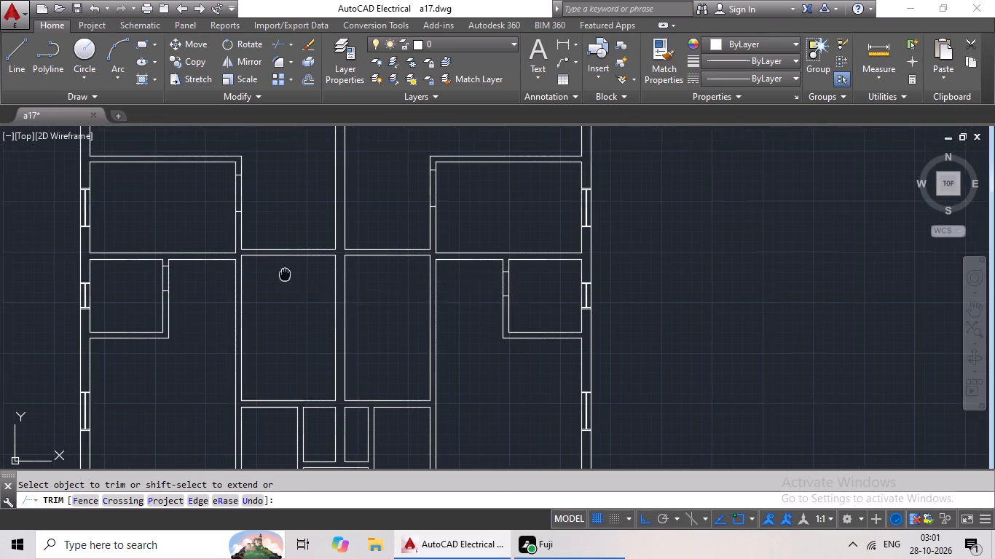
middle_drag(318, 282, 390, 290)
key(Escape)
key(Escape)
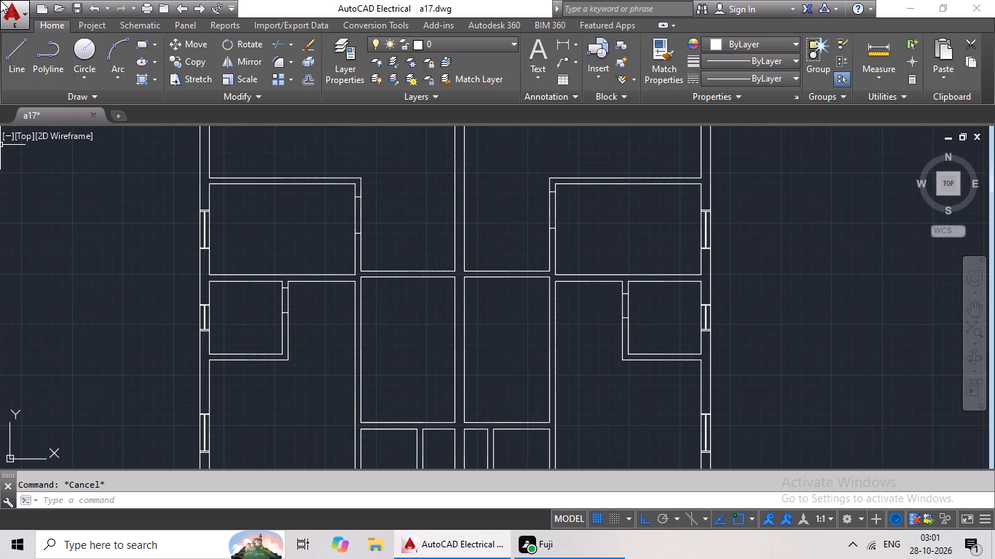
Draw a short vertical door-jamb line across the left hall's new partition wall, near its outer left end.
click(4, 50)
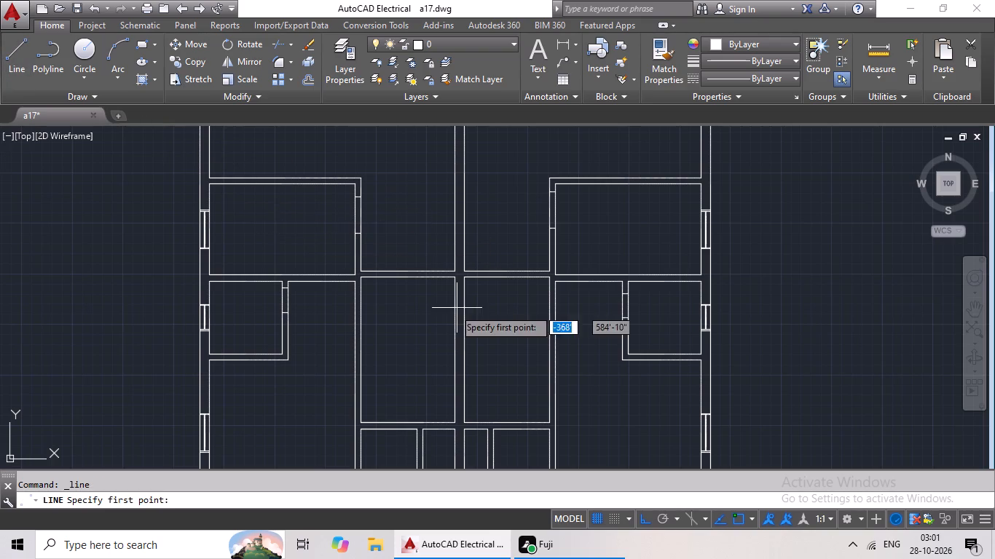
middle_drag(414, 298, 420, 284)
scroll(364, 268, up, 3)
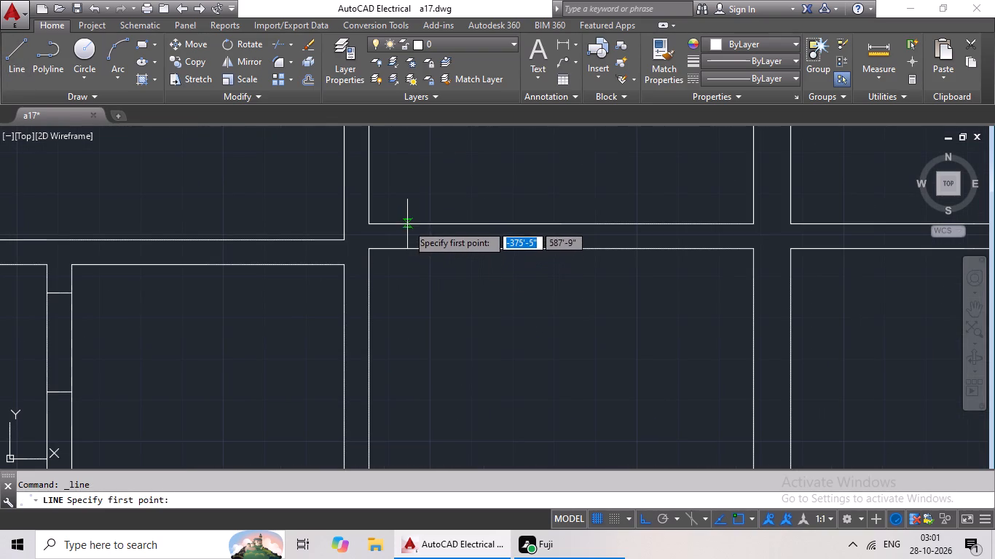
drag(407, 224, 411, 239)
click(414, 255)
key(Escape)
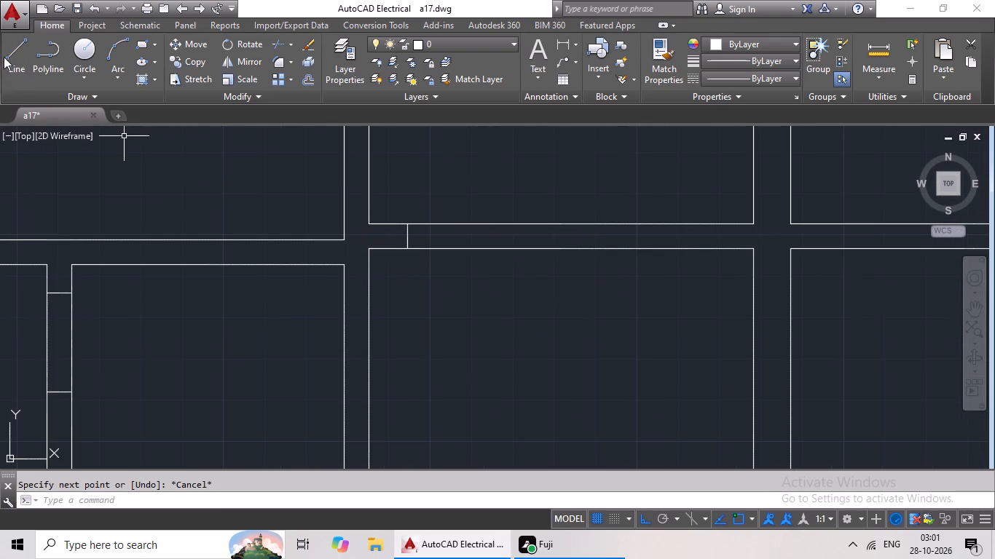
Draw a short vertical door-jamb line across the right hall's new partition wall, near its outer right end.
drag(11, 55, 20, 63)
scroll(448, 301, down, 2)
middle_drag(540, 312, 252, 269)
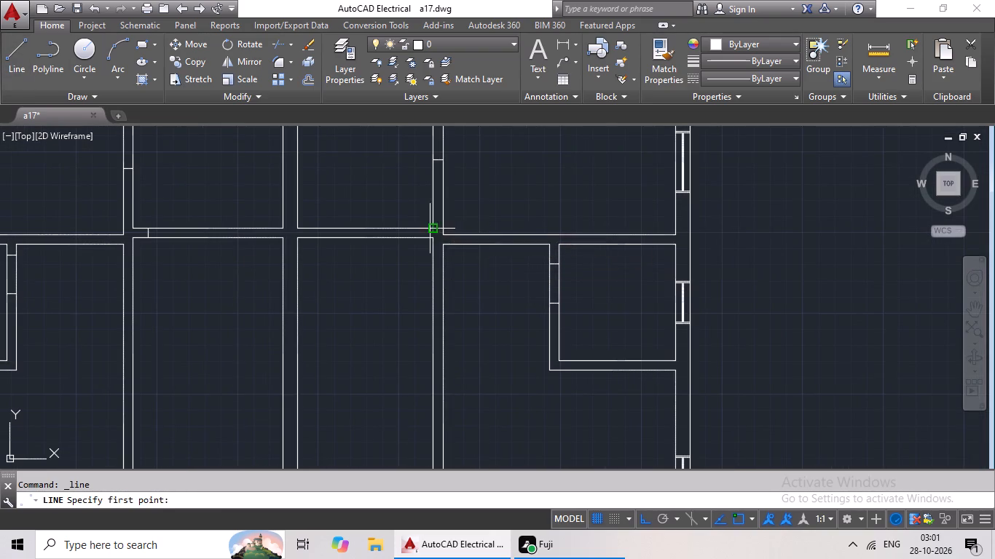
scroll(430, 229, up, 2)
scroll(331, 242, down, 2)
scroll(366, 235, up, 2)
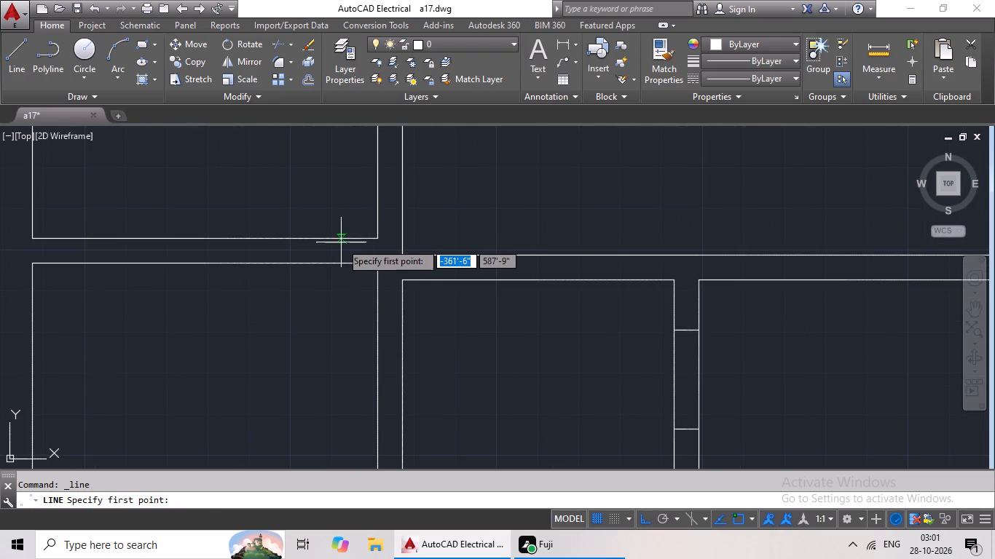
click(333, 238)
drag(331, 263, 341, 271)
key(Escape)
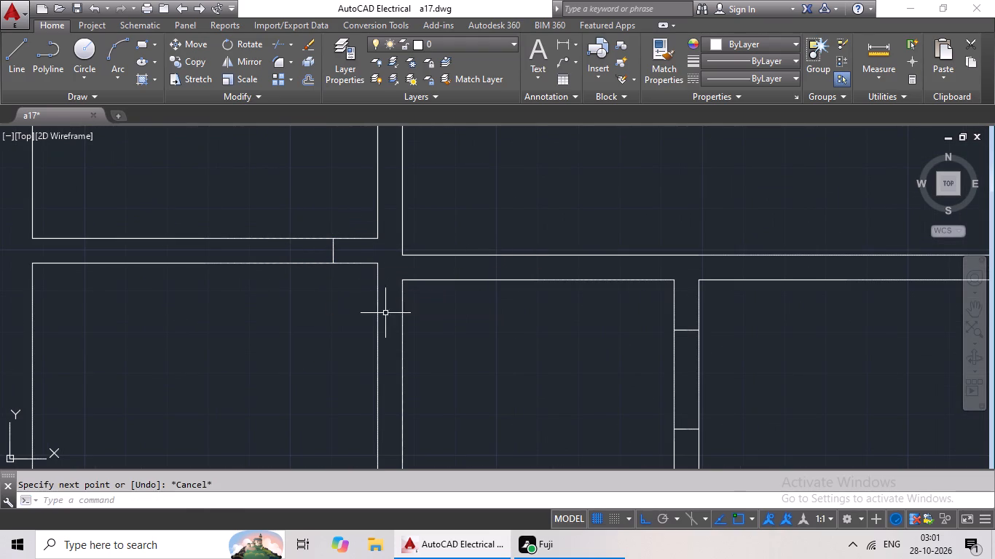
Offset both partition jamb lines 3' toward the central dividing wall to mark the door openings.
key(o)
key(Return)
text(3')
key(Return)
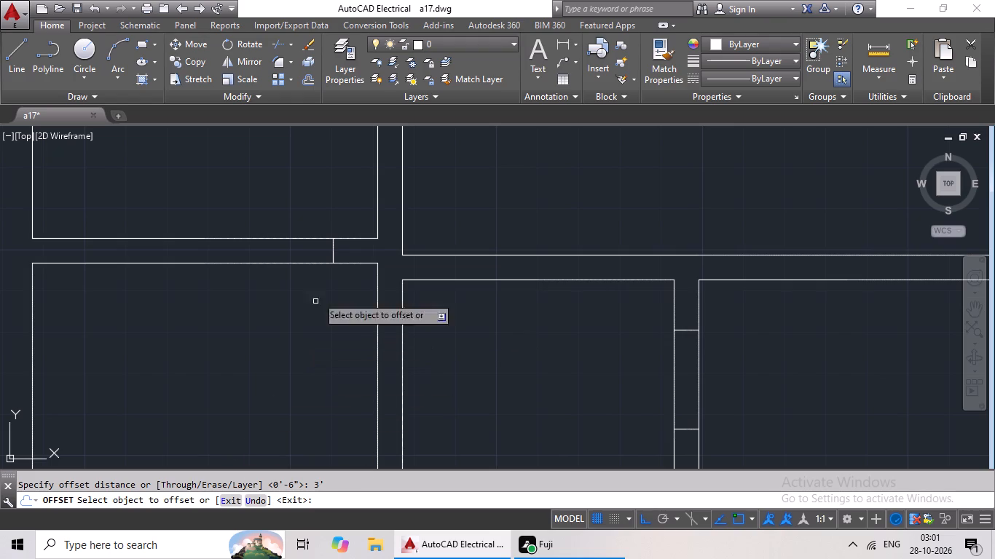
click(333, 249)
drag(284, 259, 294, 264)
scroll(304, 271, down, 2)
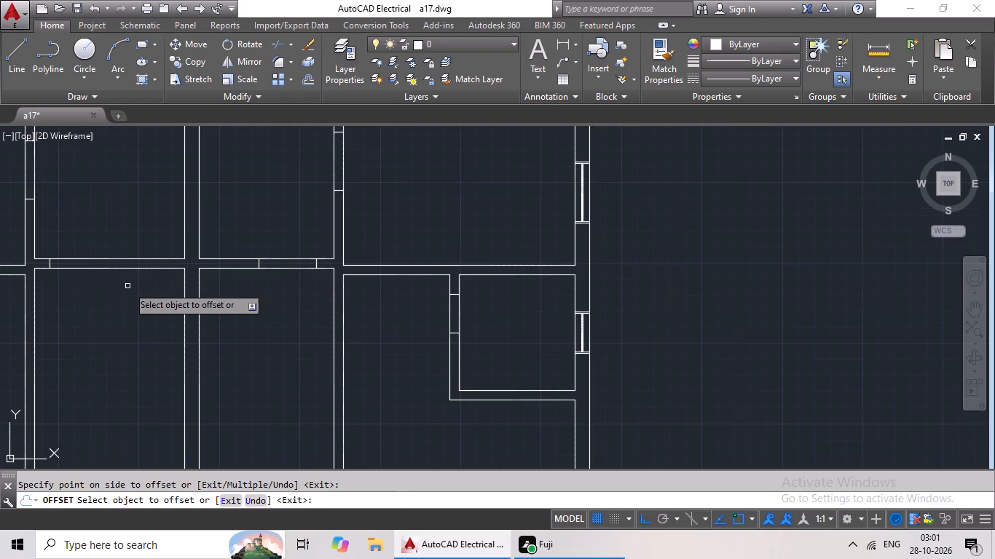
click(47, 263)
click(98, 266)
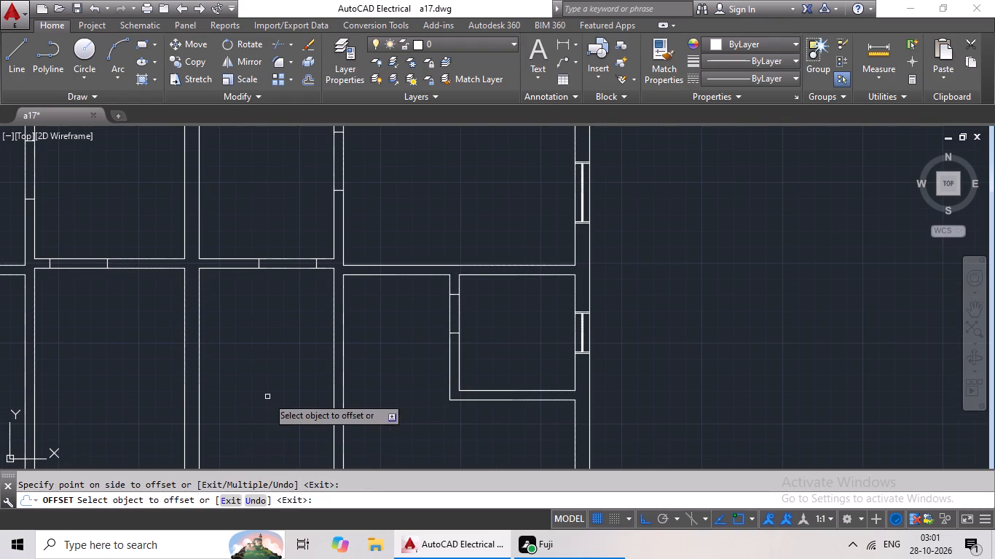
middle_click(348, 344)
middle_drag(257, 366, 364, 338)
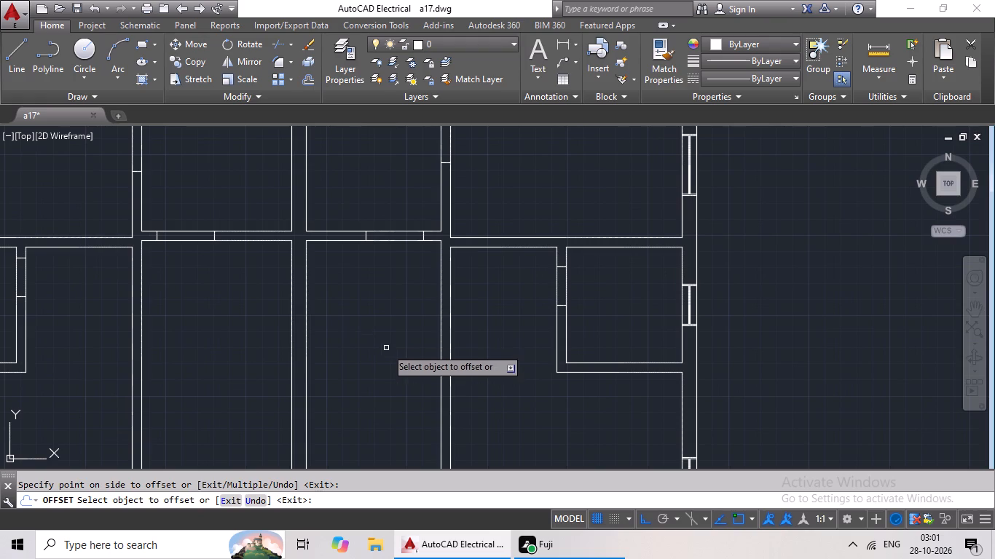
key(Escape)
Draw a vertical jamb line across the left hall's lower wall, above the lower-left room near that room's inner corner.
scroll(388, 350, down, 2)
middle_drag(389, 349, 412, 287)
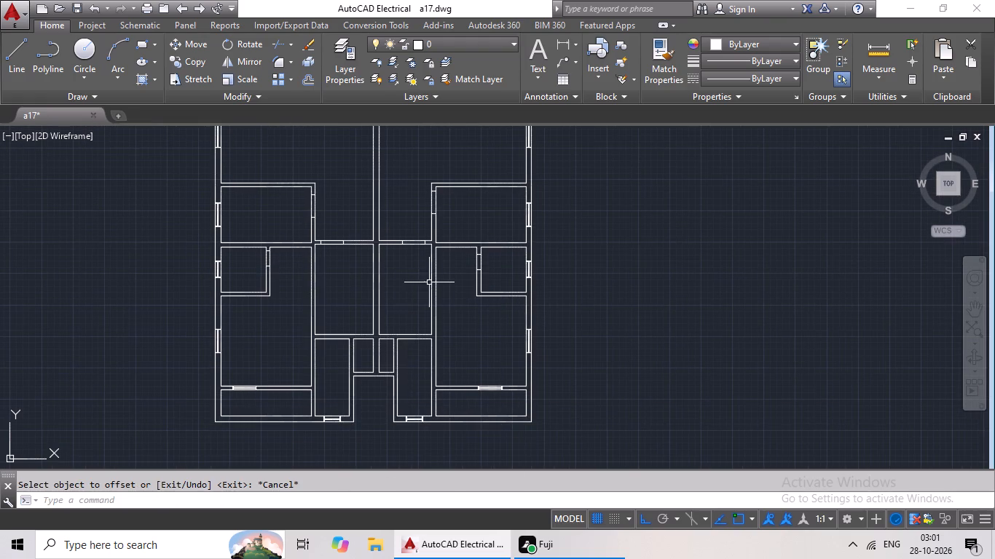
click(15, 52)
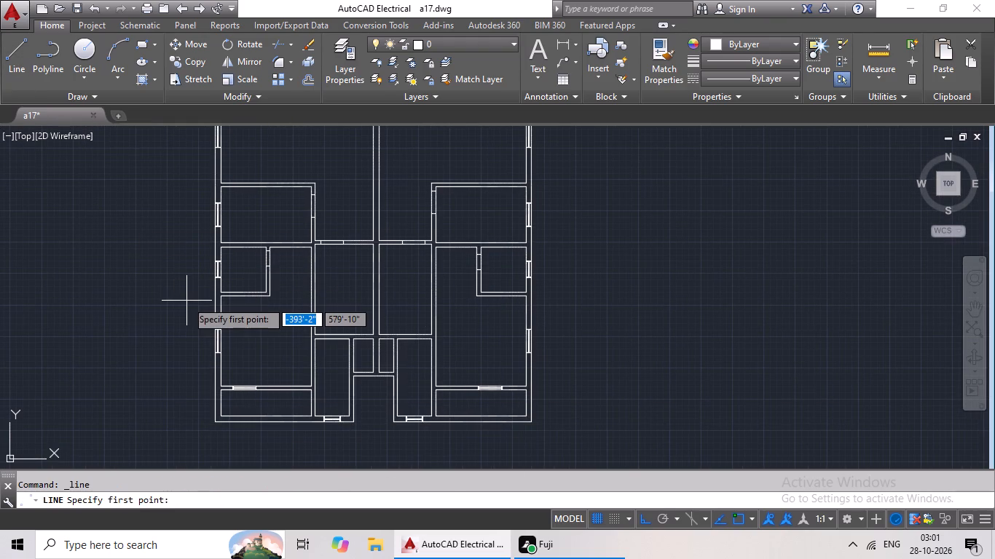
scroll(320, 350, up, 4)
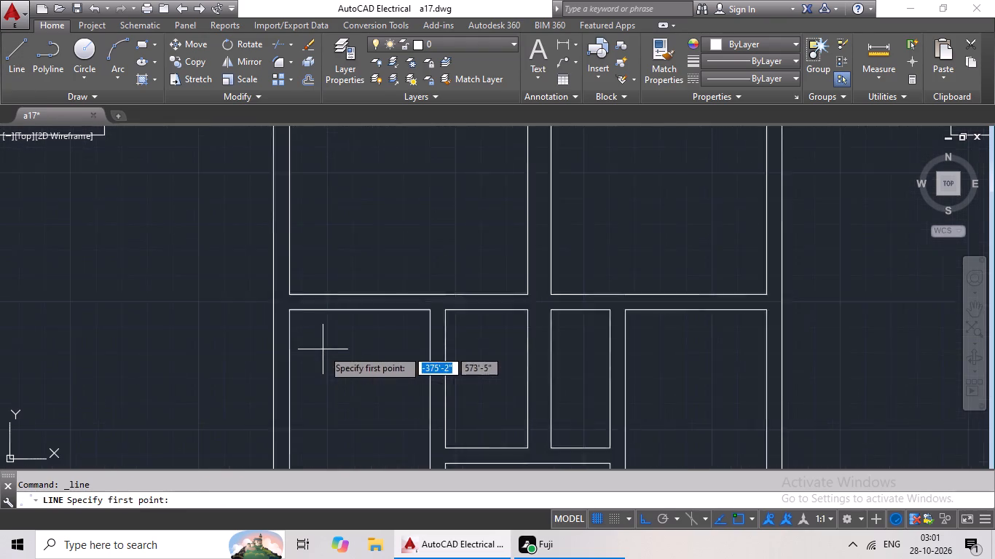
click(462, 264)
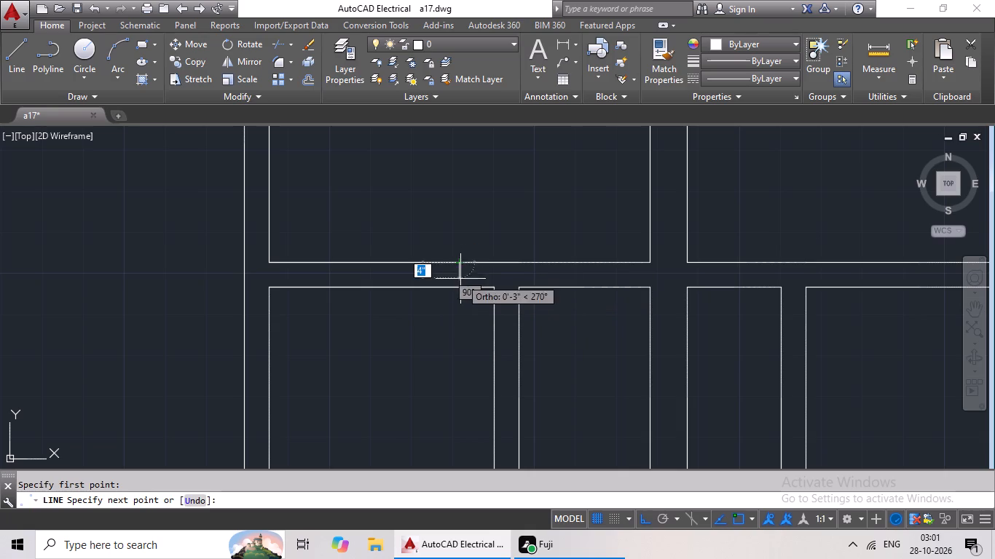
click(460, 289)
key(Escape)
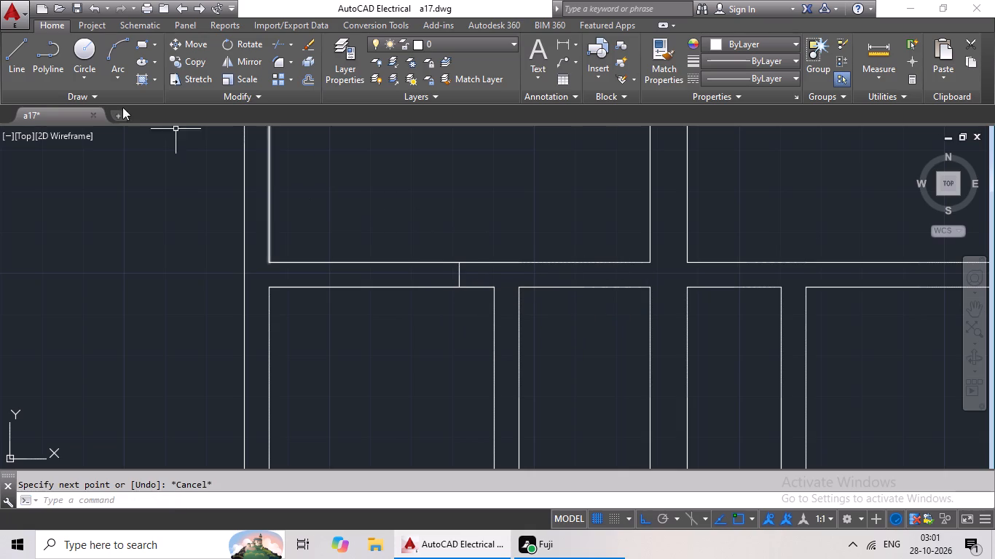
Draw a vertical jamb line across the right hall's lower wall, above the lower-right room near that room's inner corner.
click(25, 62)
scroll(514, 277, down, 1)
middle_drag(575, 288, 221, 277)
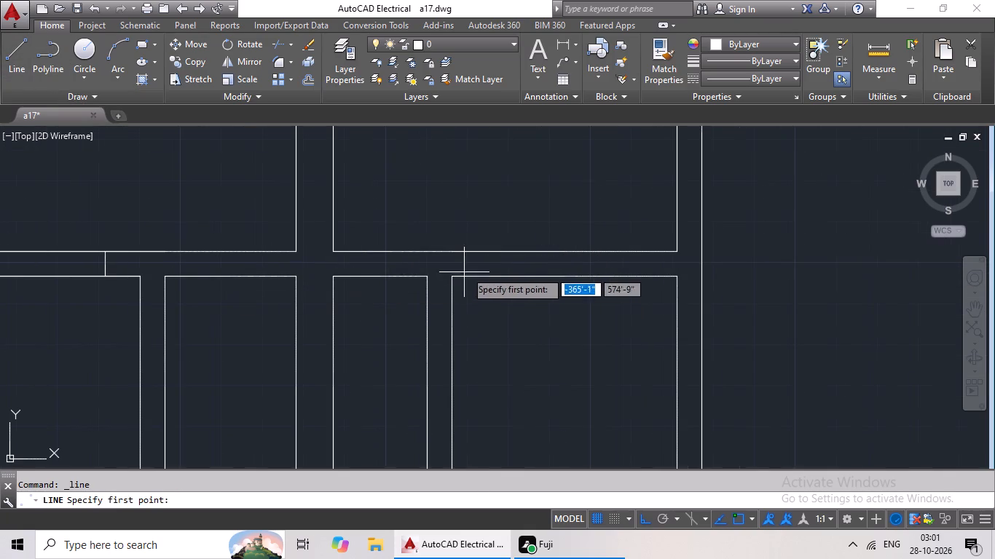
click(488, 250)
click(489, 279)
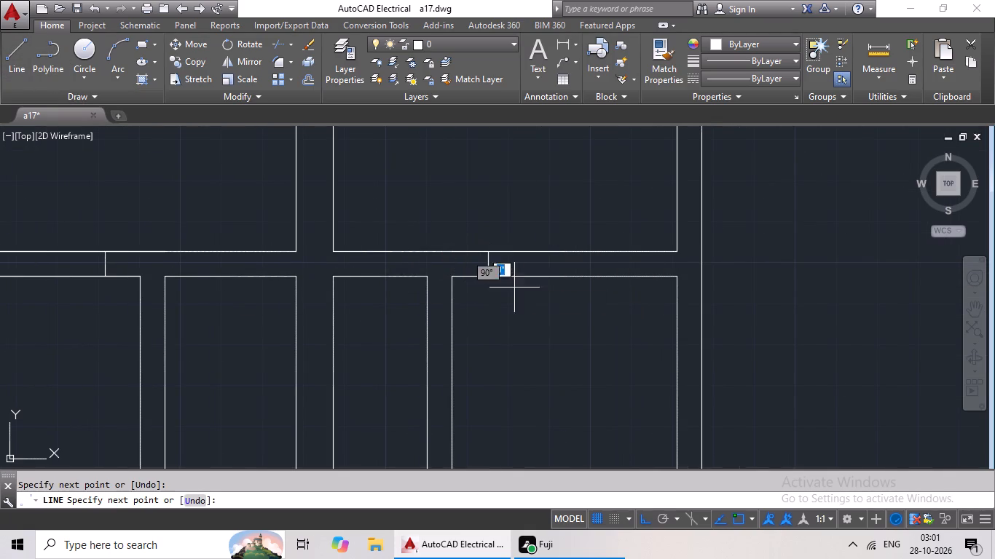
key(Escape)
Offset the jamb line in the right hall's lower wall 2' outward, away from the central dividing wall.
key(o)
key(Return)
text(2')
key(Return)
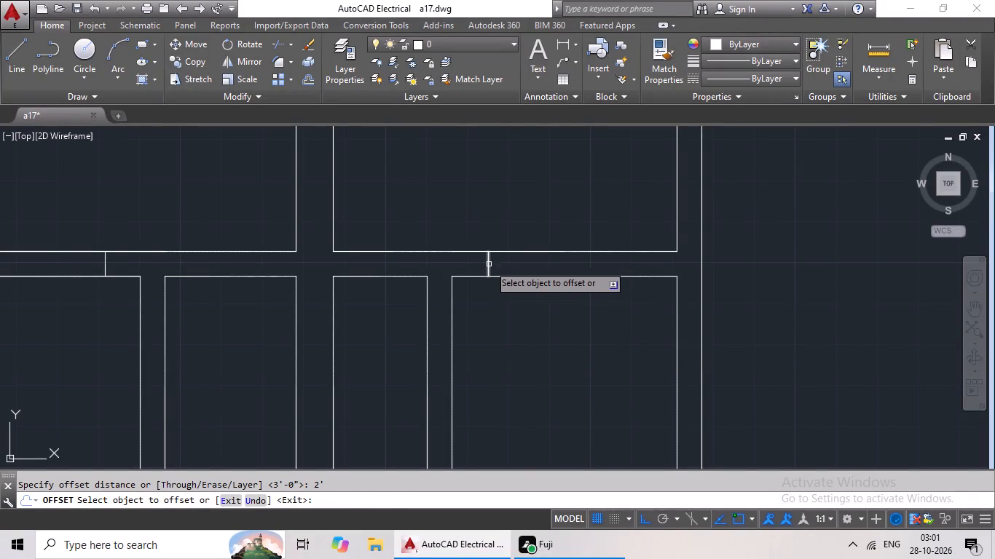
drag(489, 263, 514, 271)
click(574, 281)
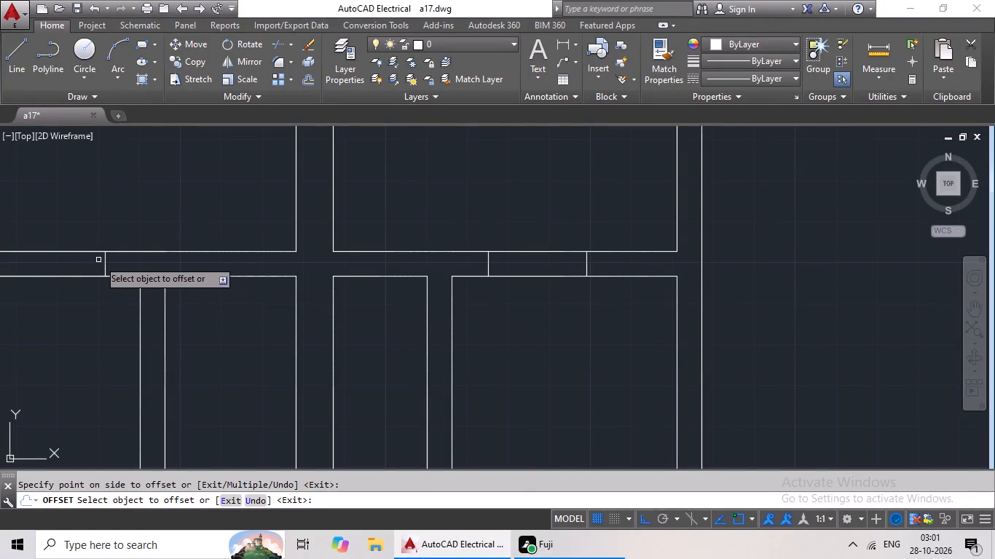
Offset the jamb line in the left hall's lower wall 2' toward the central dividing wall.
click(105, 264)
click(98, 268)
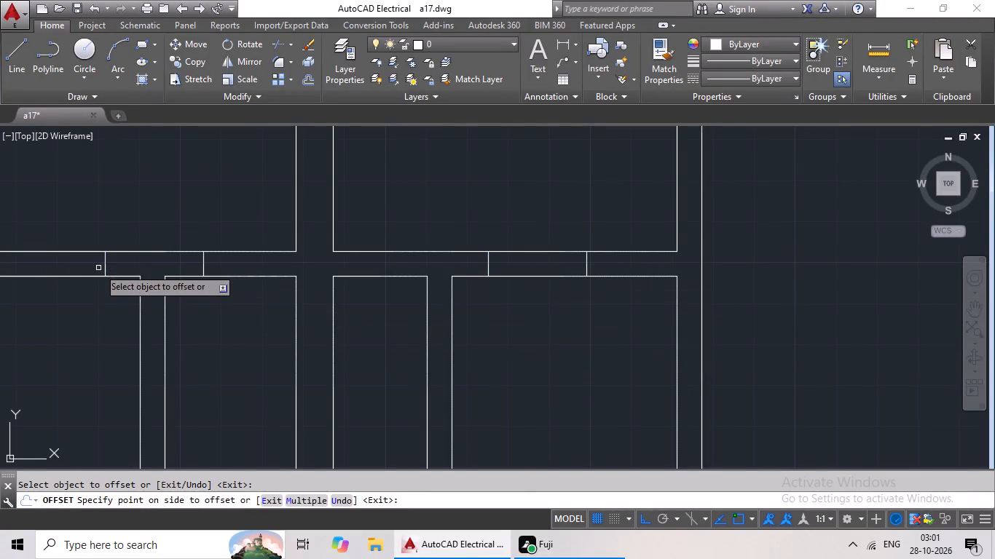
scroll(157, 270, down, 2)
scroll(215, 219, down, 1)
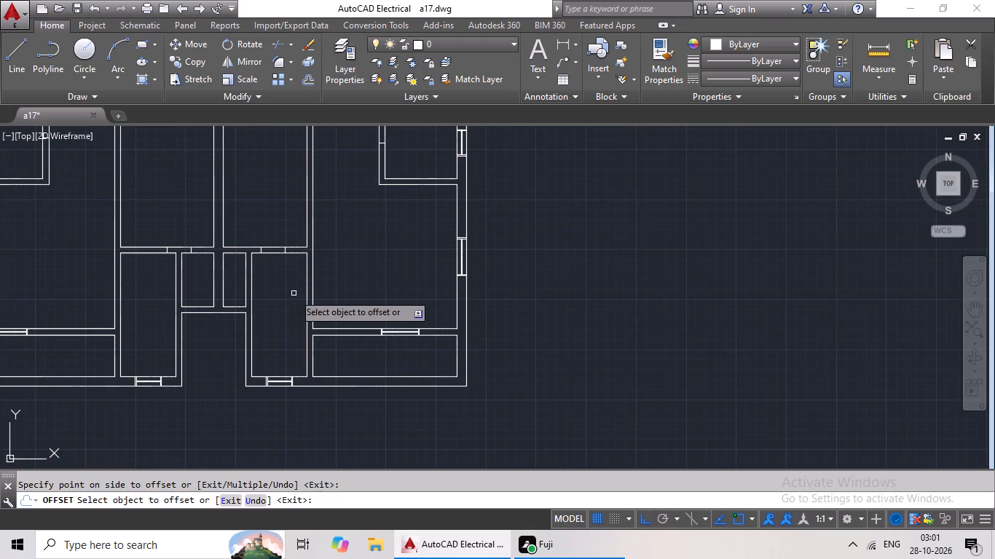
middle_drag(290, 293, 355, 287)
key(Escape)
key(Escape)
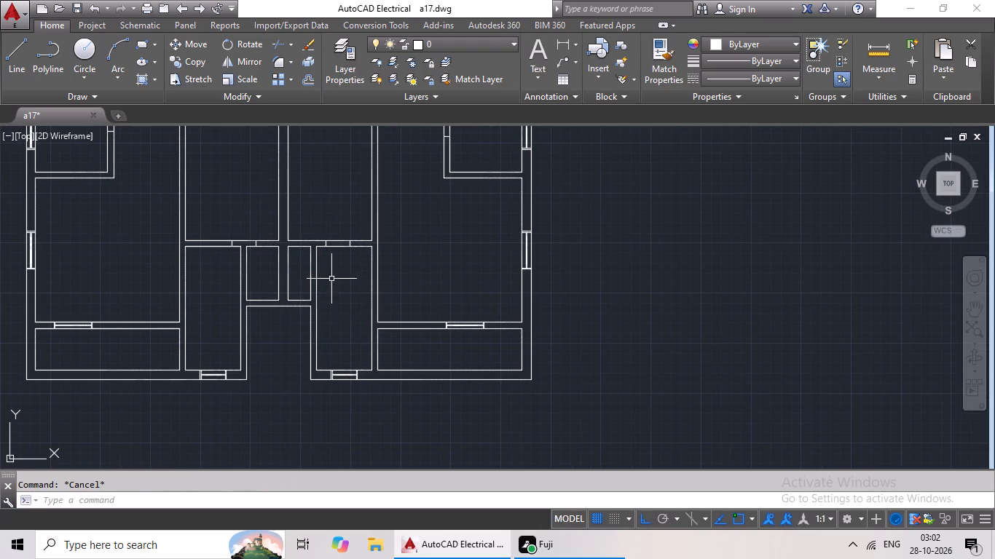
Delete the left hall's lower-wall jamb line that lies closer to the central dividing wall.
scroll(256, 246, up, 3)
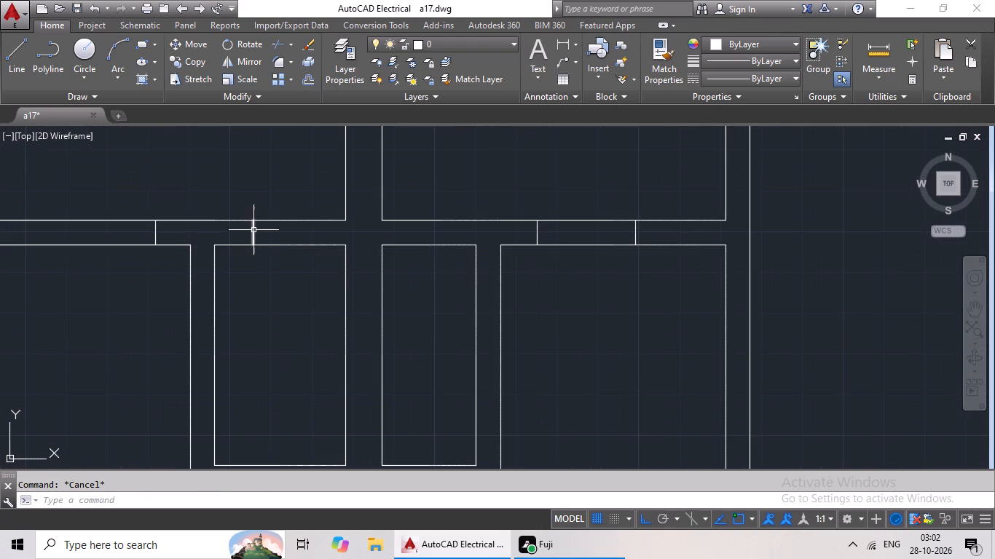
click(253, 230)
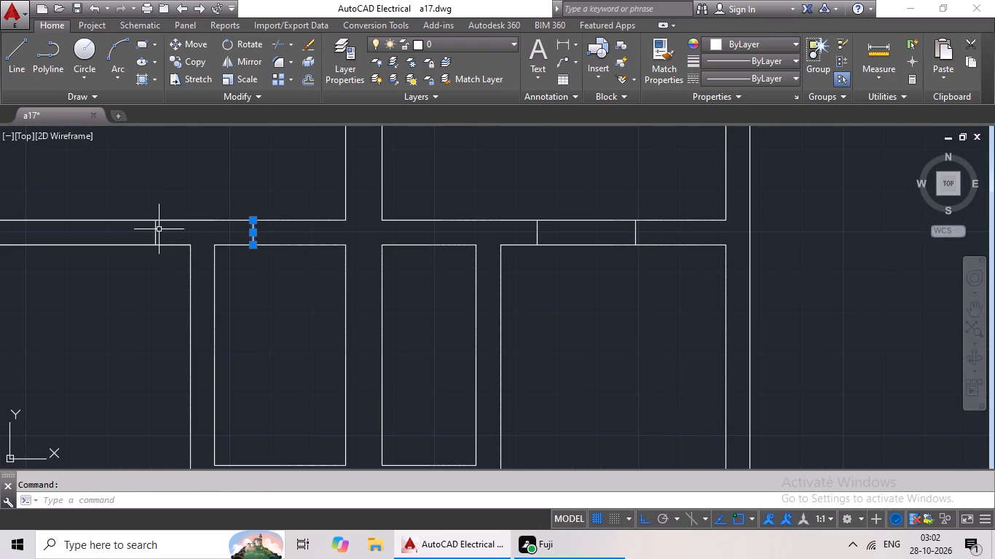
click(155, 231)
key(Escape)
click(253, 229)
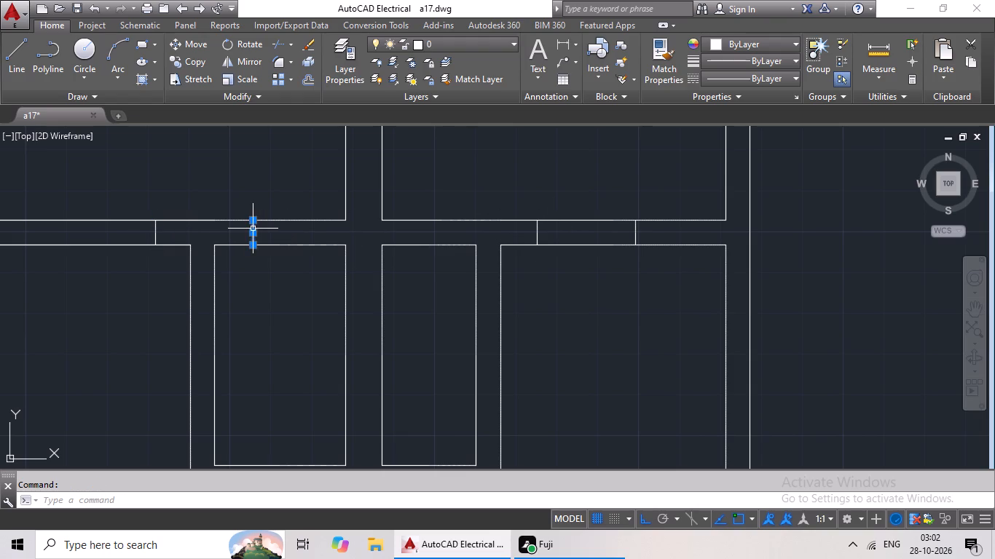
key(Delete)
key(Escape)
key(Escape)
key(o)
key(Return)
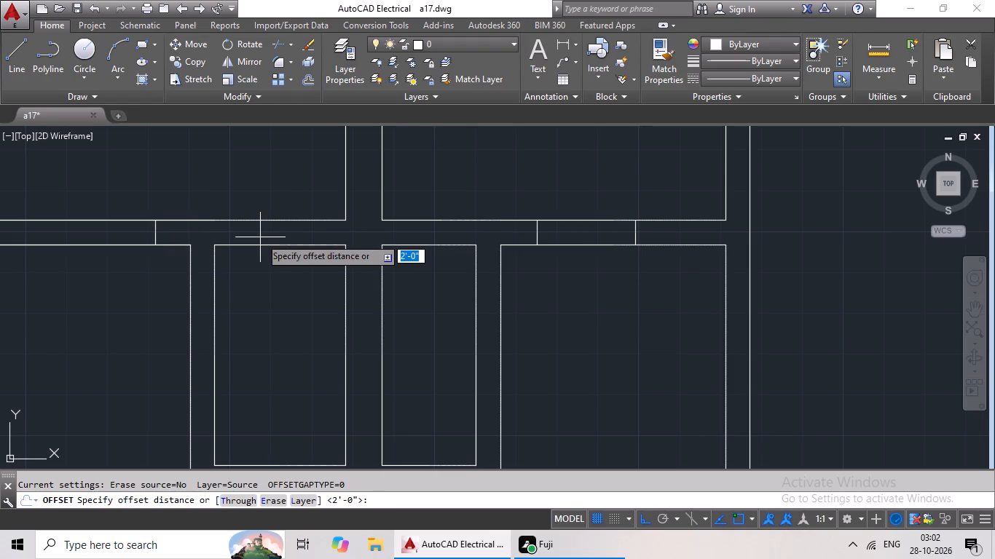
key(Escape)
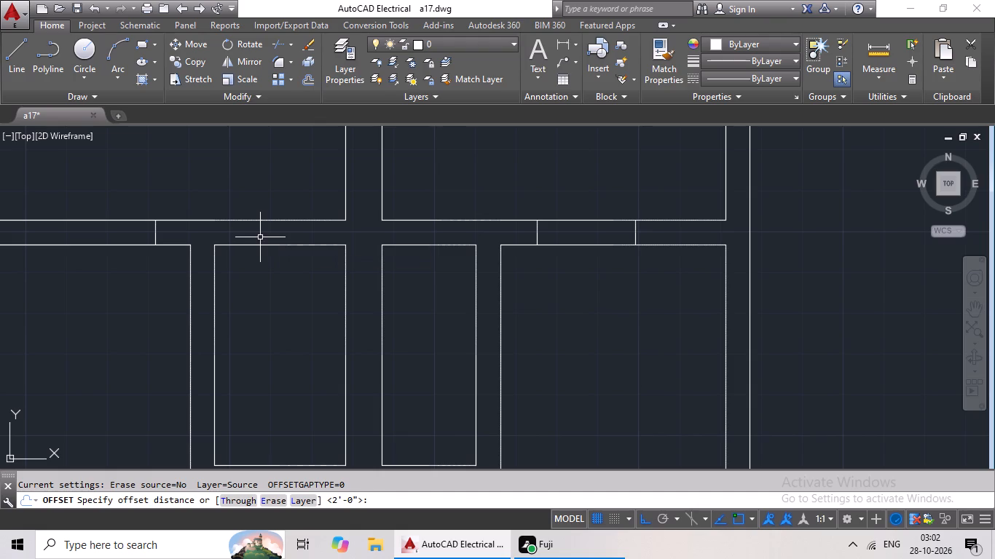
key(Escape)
Delete the remaining jamb line in the left hall's lower wall.
scroll(299, 282, down, 3)
scroll(270, 269, up, 3)
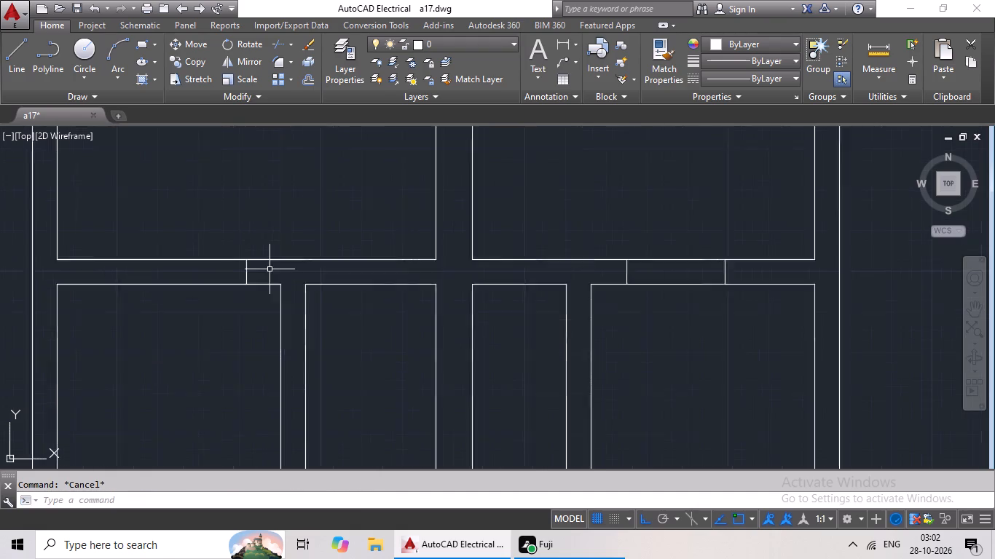
scroll(270, 269, up, 1)
click(232, 266)
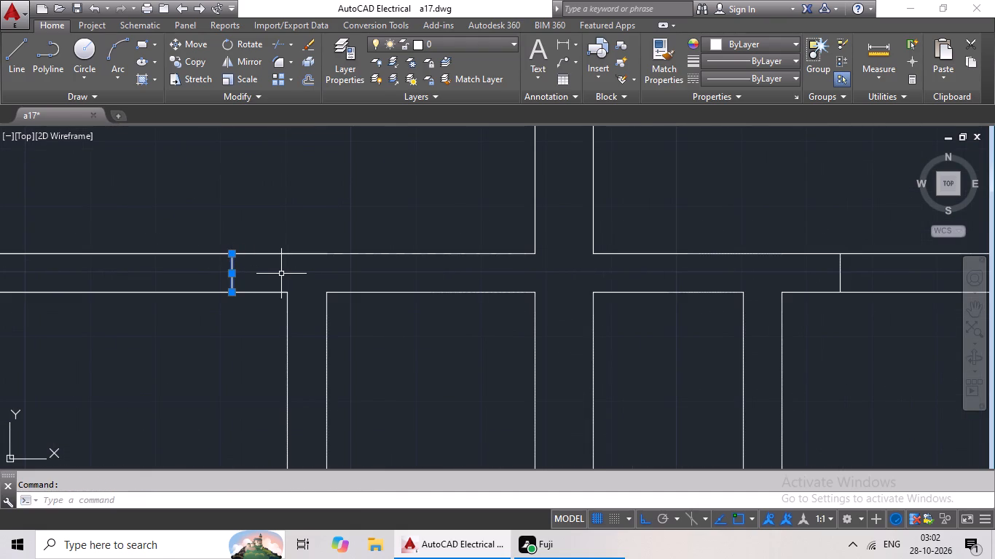
key(Delete)
key(Escape)
Draw a vertical jamb line across the left hall's lower wall, just inside the hall's outer corner.
scroll(396, 332, down, 3)
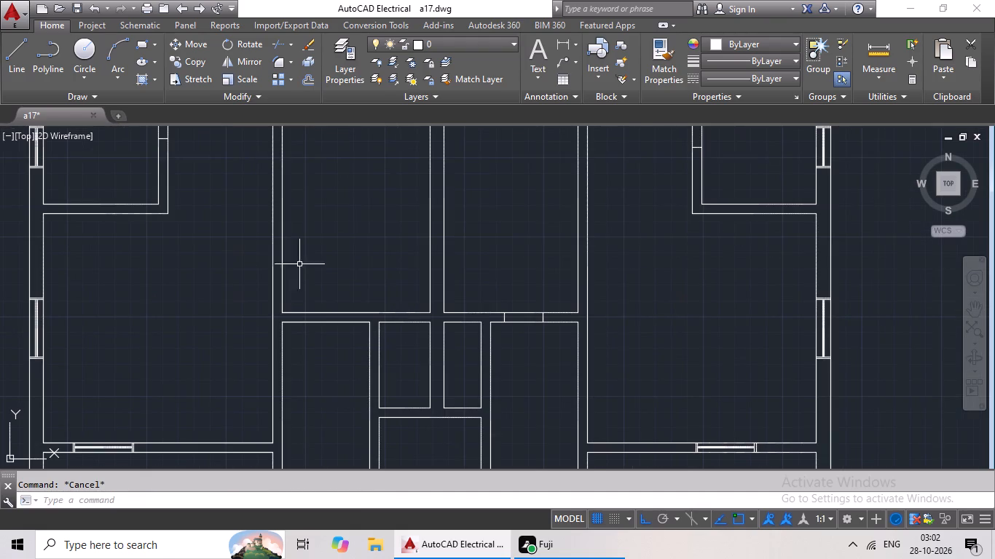
click(9, 50)
scroll(294, 336, up, 2)
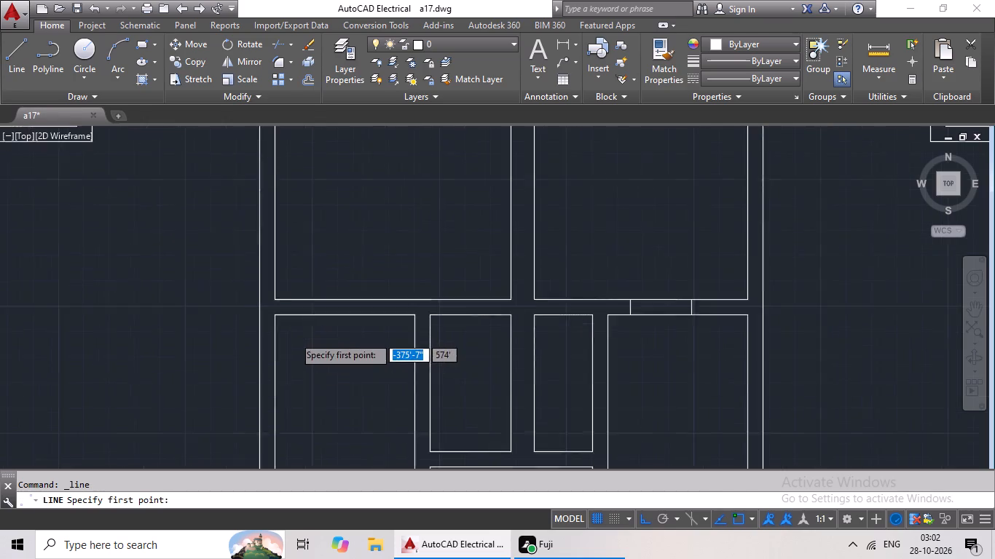
scroll(294, 336, up, 2)
click(264, 190)
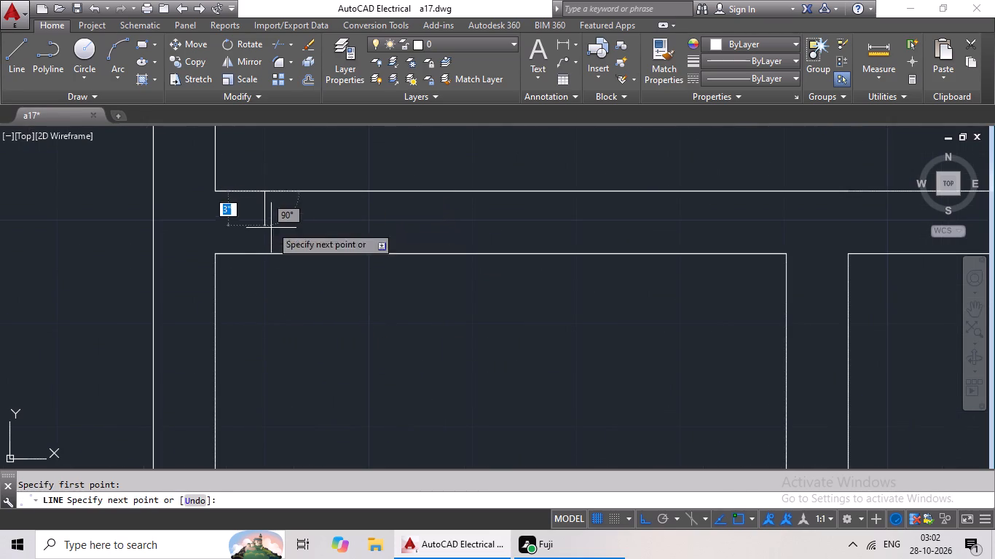
click(260, 254)
key(Escape)
key(Escape)
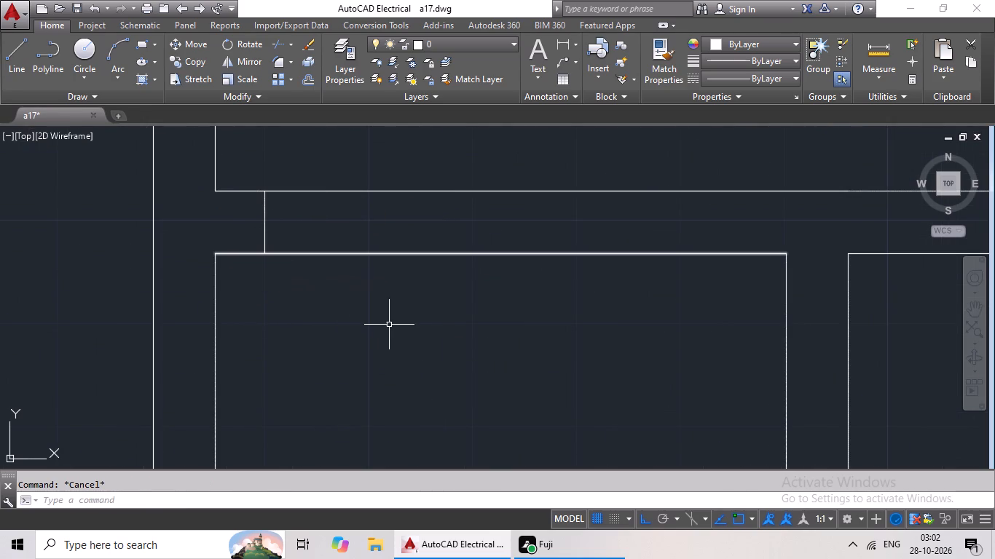
Offset the new jamb line in the left hall's lower wall 2' toward the central dividing wall.
key(o)
key(Return)
text(2')
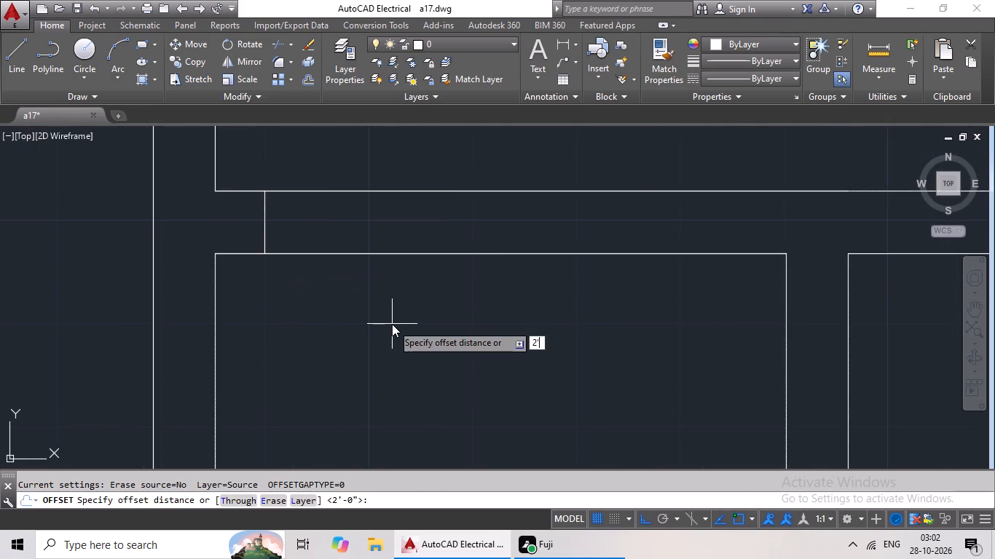
key(Return)
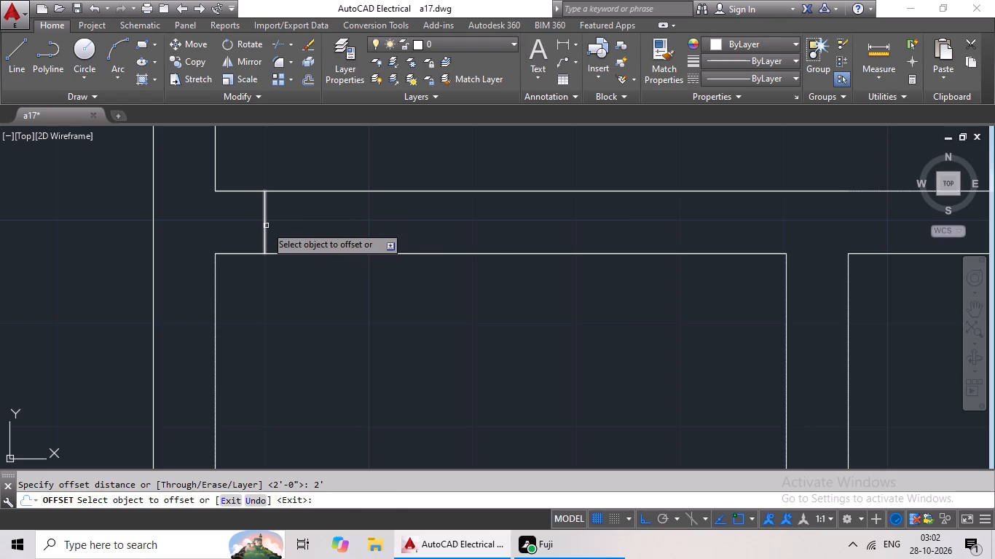
click(266, 226)
click(412, 242)
Draw a vertical jamb line across the wall above the left apartment's bottom strip room, near its inner corner.
click(23, 72)
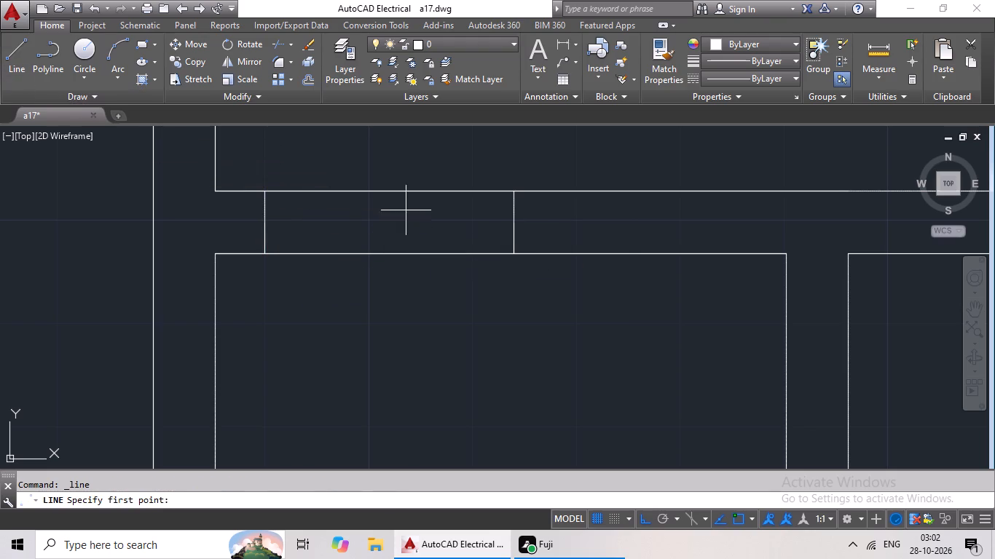
scroll(559, 230, down, 1)
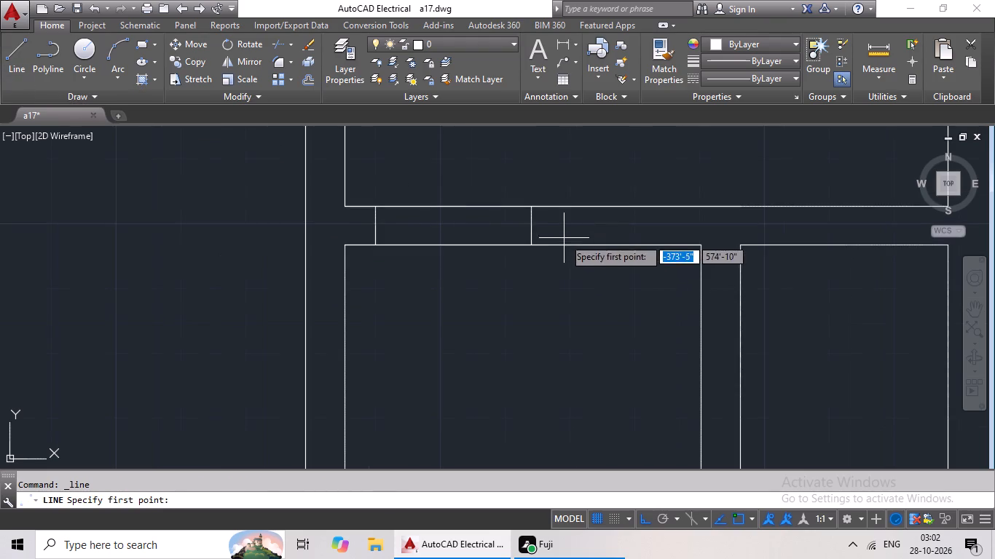
middle_drag(602, 245, 724, 186)
scroll(726, 189, down, 3)
middle_drag(688, 268, 691, 199)
scroll(613, 290, up, 2)
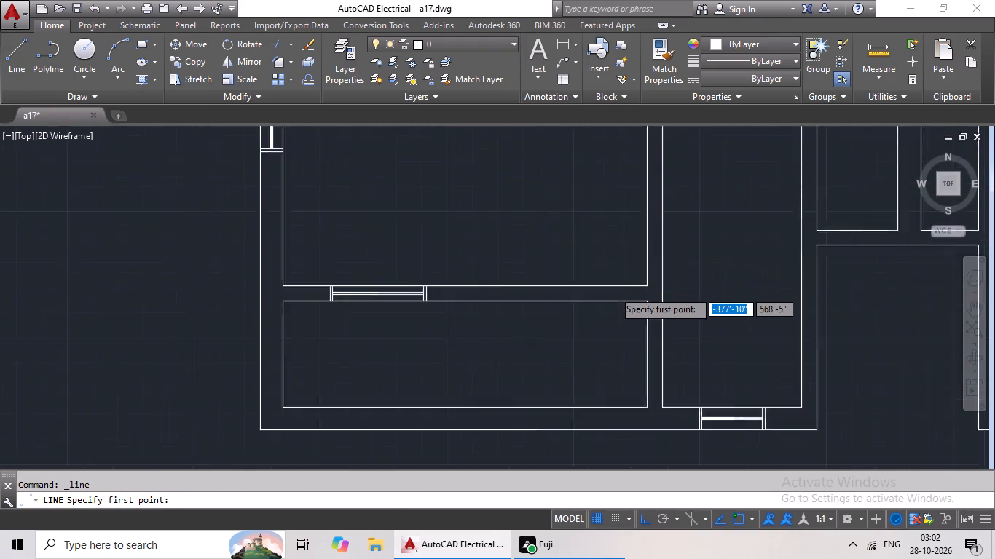
scroll(613, 290, up, 3)
scroll(629, 291, down, 3)
middle_drag(630, 289, 518, 265)
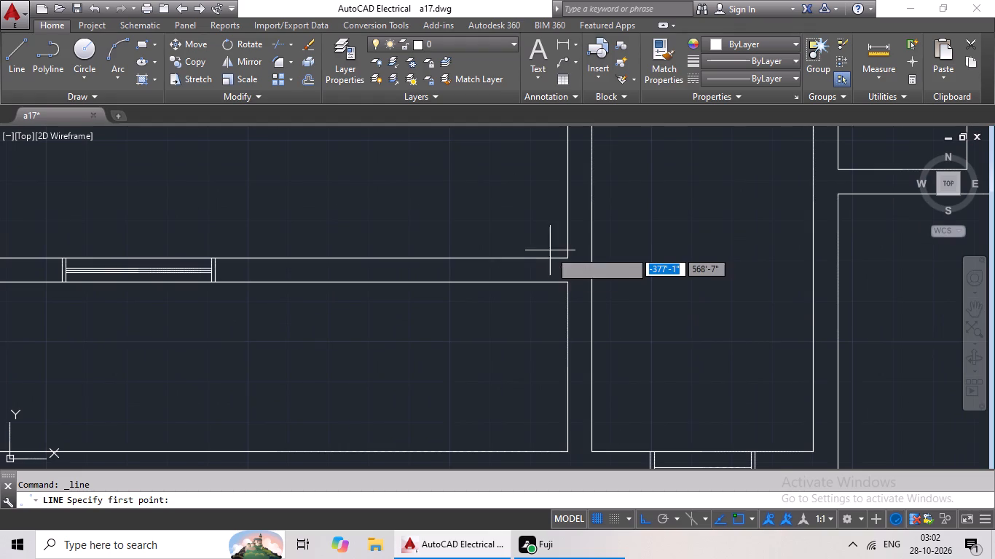
click(544, 258)
click(545, 279)
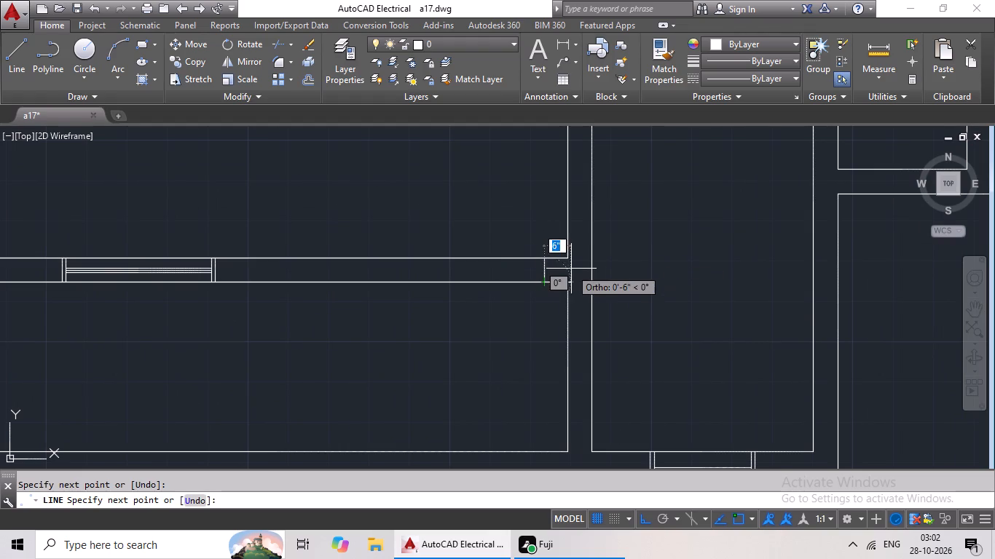
key(Escape)
Draw a vertical jamb line across the wall above the right apartment's bottom strip room, near its inner corner.
scroll(684, 274, down, 1)
middle_drag(763, 282, 473, 281)
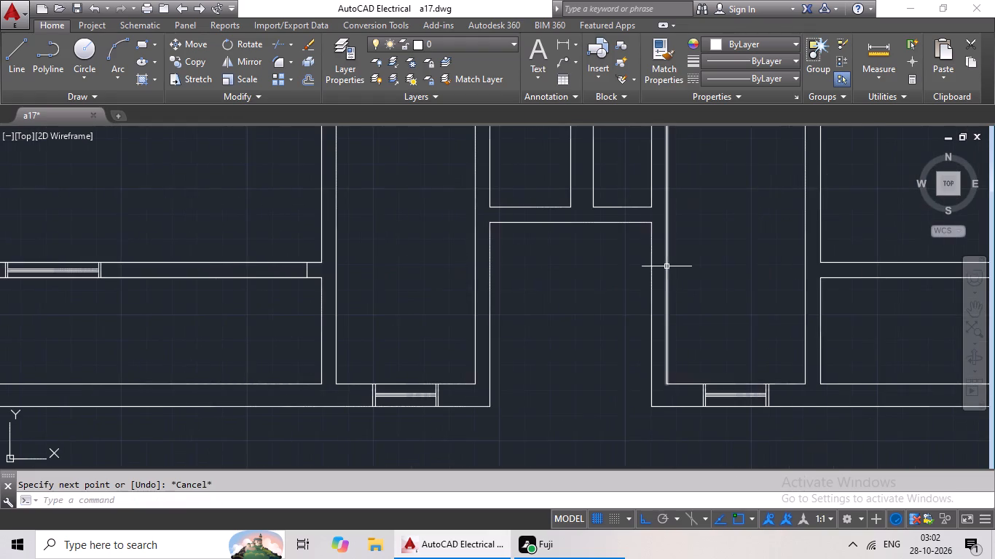
scroll(687, 261, down, 1)
middle_drag(667, 259, 519, 266)
scroll(626, 285, up, 2)
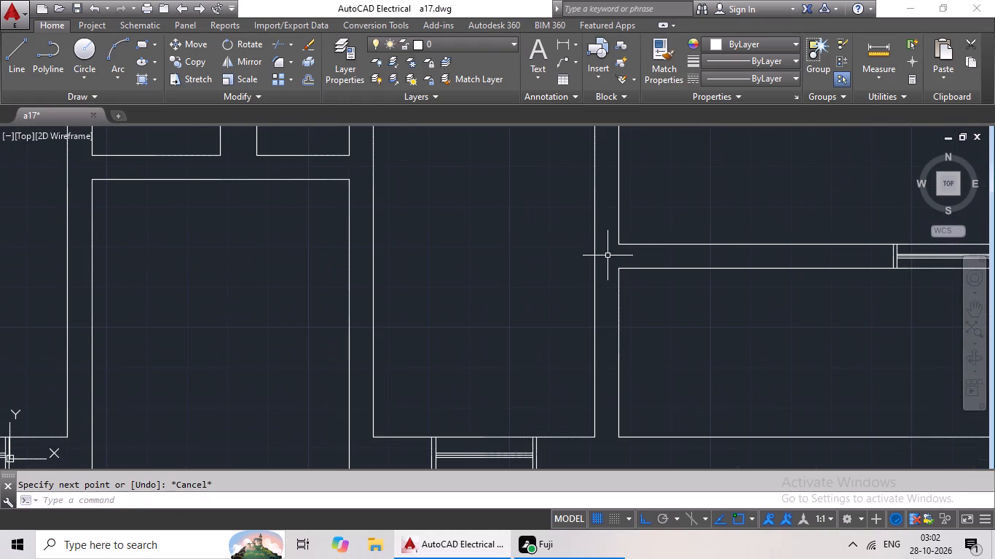
click(25, 70)
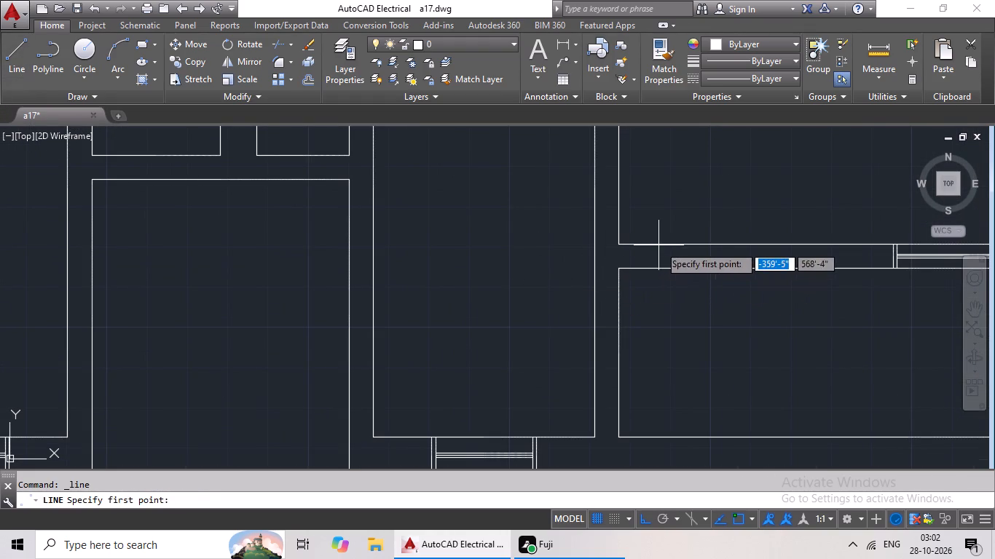
click(660, 245)
click(664, 269)
key(Escape)
key(Escape)
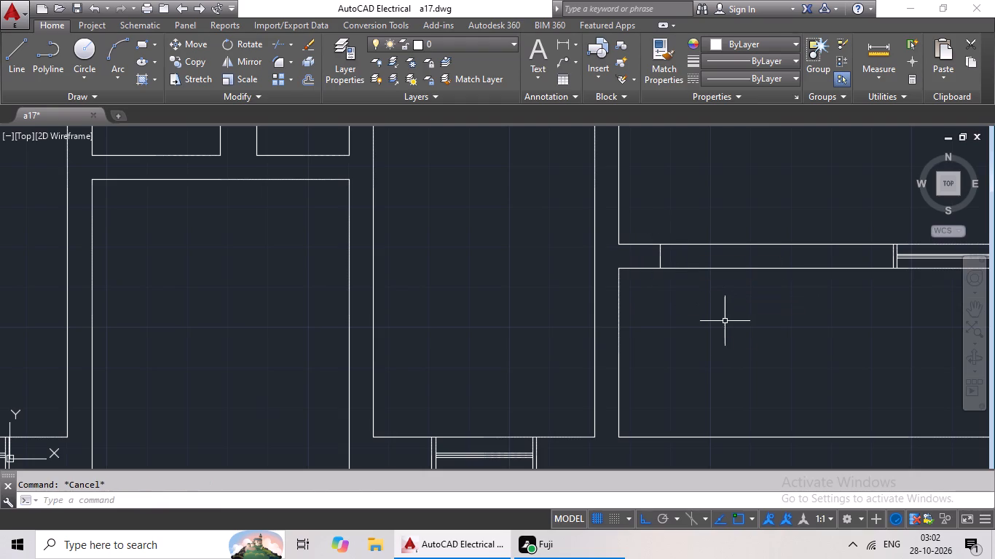
Offset the jamb line above the right apartment's bottom strip room 3' outward, toward the window.
key(o)
key(Return)
text(3')
key(Return)
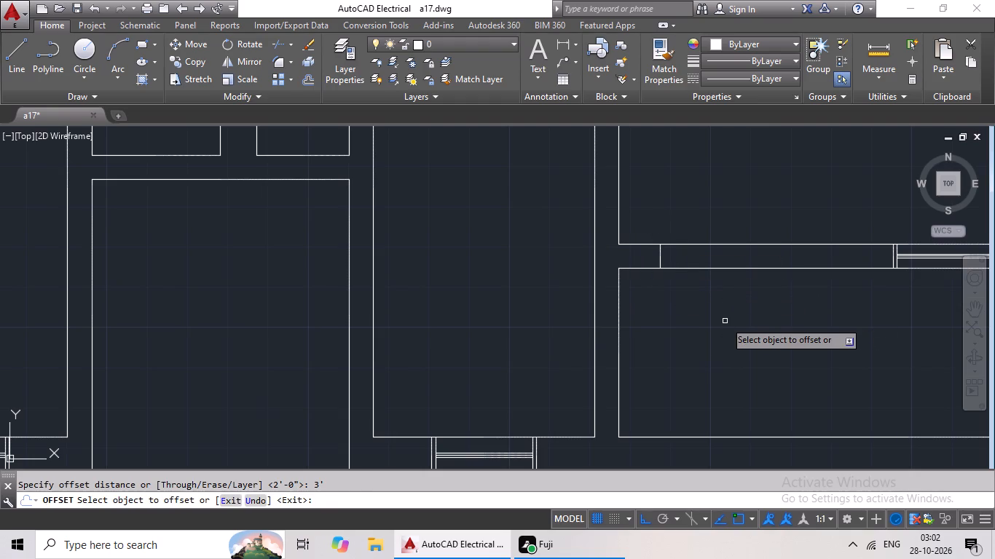
drag(661, 252, 696, 258)
click(819, 267)
Offset the jamb line above the left apartment's bottom strip room 3' outward, toward the window.
scroll(605, 277, down, 1)
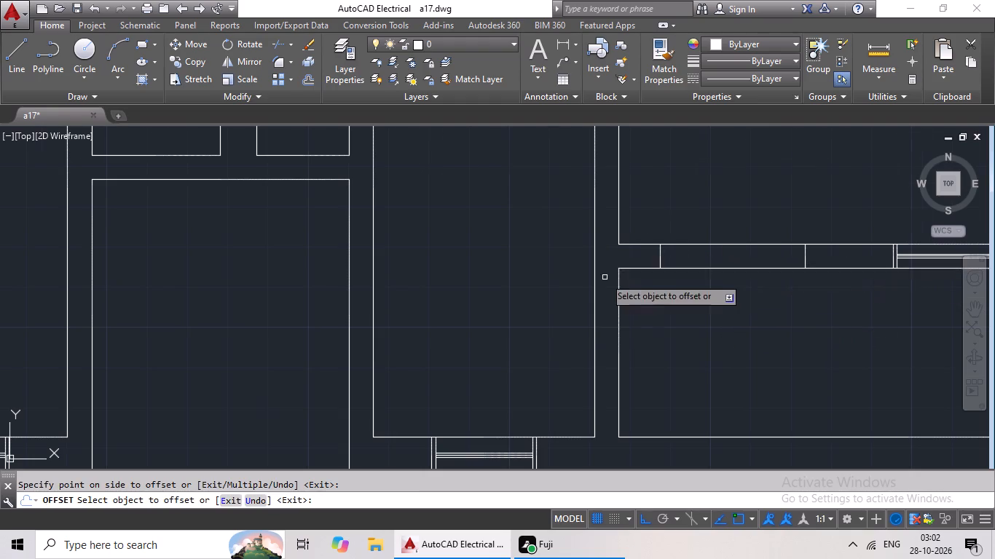
scroll(605, 277, down, 1)
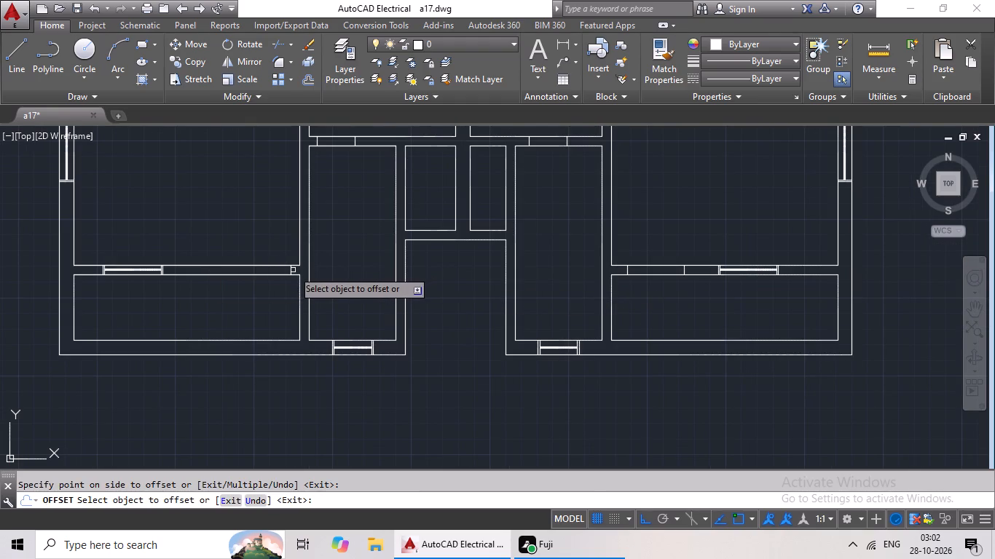
click(292, 269)
click(245, 272)
scroll(258, 279, down, 1)
middle_drag(258, 279, 317, 293)
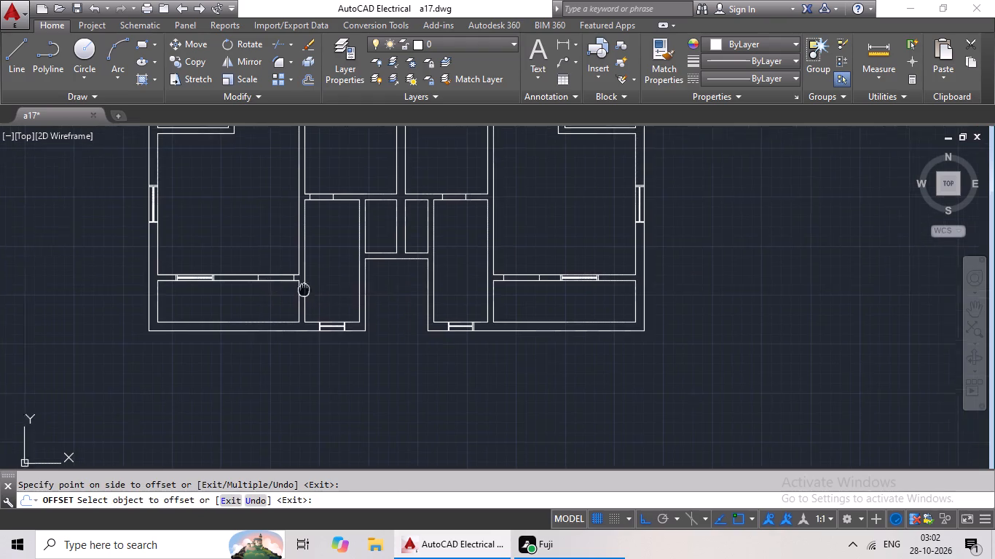
middle_drag(317, 293, 318, 293)
scroll(318, 293, up, 3)
key(Escape)
scroll(318, 293, down, 3)
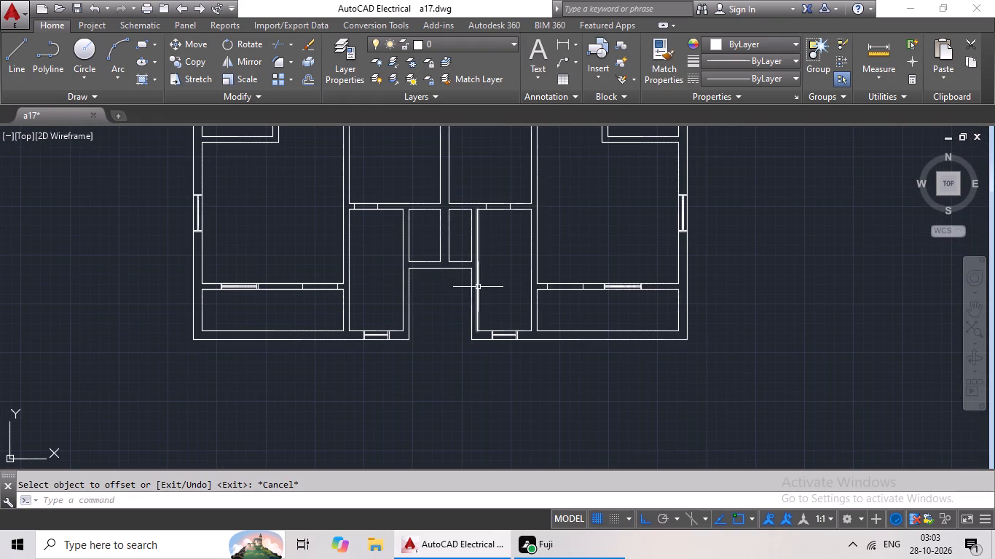
key(Escape)
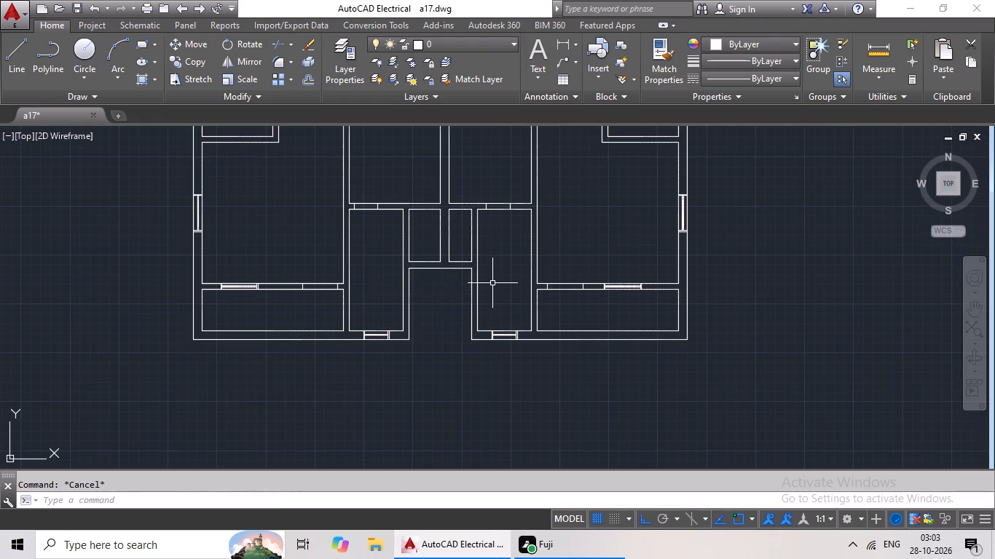
Trim the wall lines between the two jambs above the right apartment's bottom strip room to open the doorway.
key(t)
key(r)
key(space)
key(space)
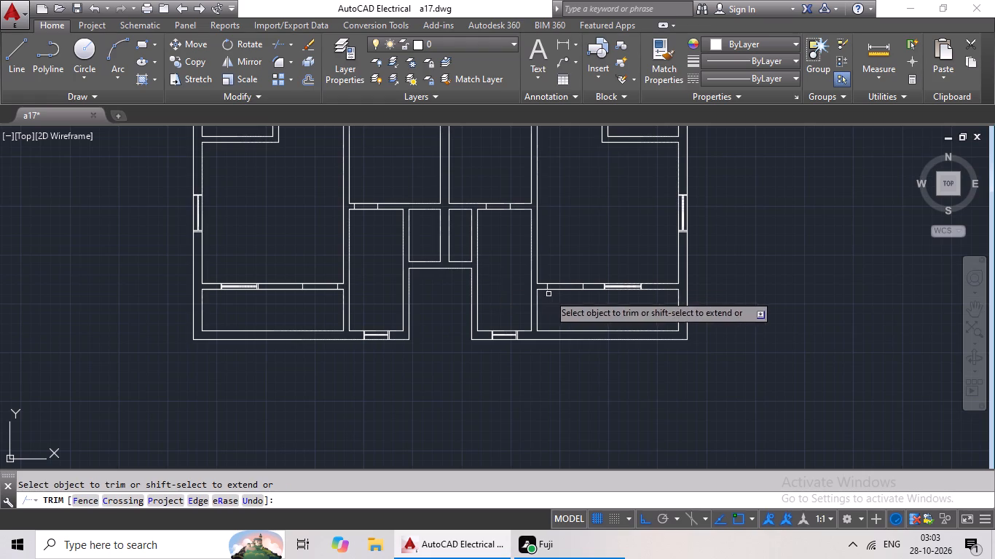
scroll(549, 293, up, 2)
drag(607, 234, 585, 312)
click(585, 312)
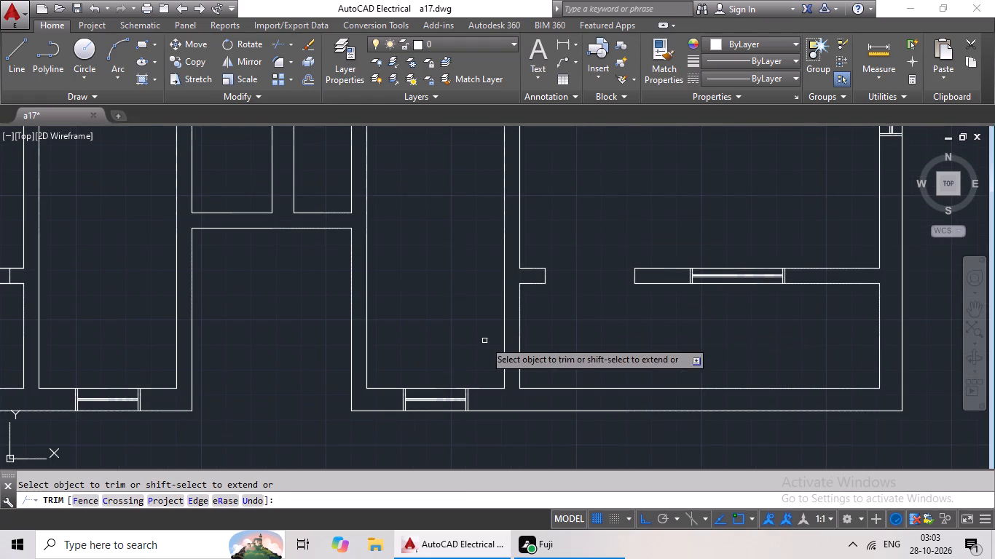
Trim the wall lines between the two jambs above the left apartment's bottom strip room.
scroll(485, 341, down, 1)
middle_drag(420, 323, 495, 316)
middle_drag(484, 328, 549, 331)
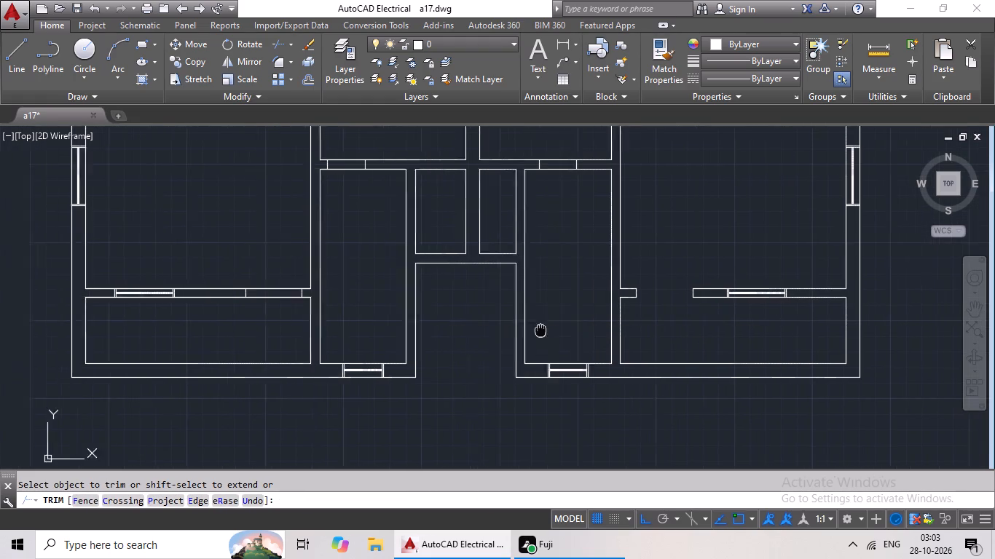
middle_drag(549, 331, 591, 331)
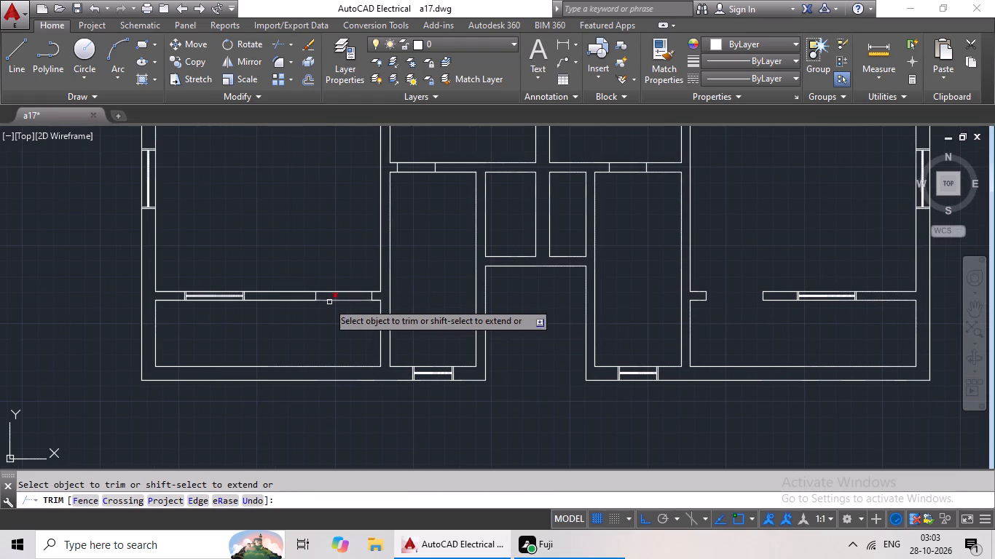
scroll(322, 302, up, 3)
drag(431, 235, 414, 333)
click(414, 333)
Trim the wall lines between the jambs of the 2' opening in the left hall's lower wall.
scroll(455, 323, down, 3)
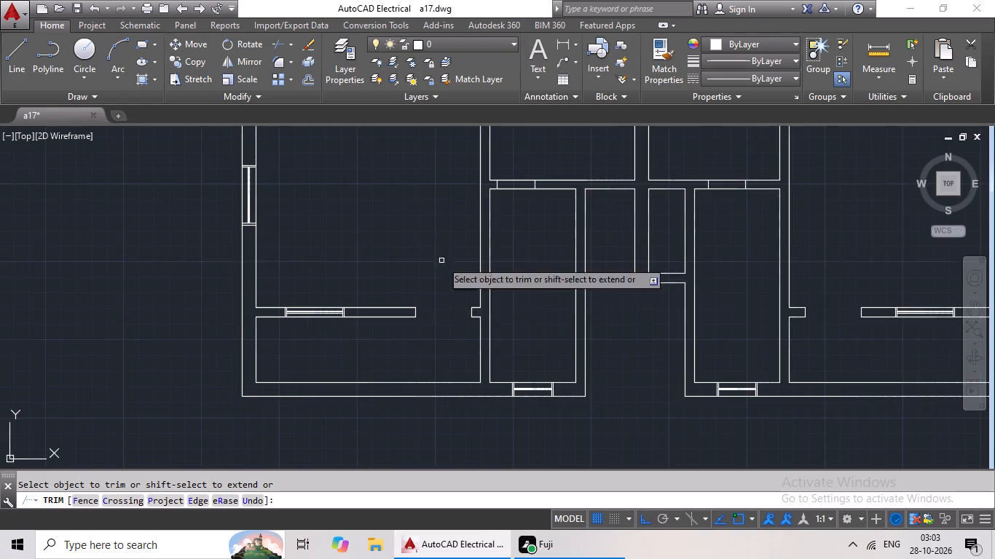
middle_drag(441, 261, 392, 384)
scroll(463, 332, up, 3)
drag(456, 188, 451, 304)
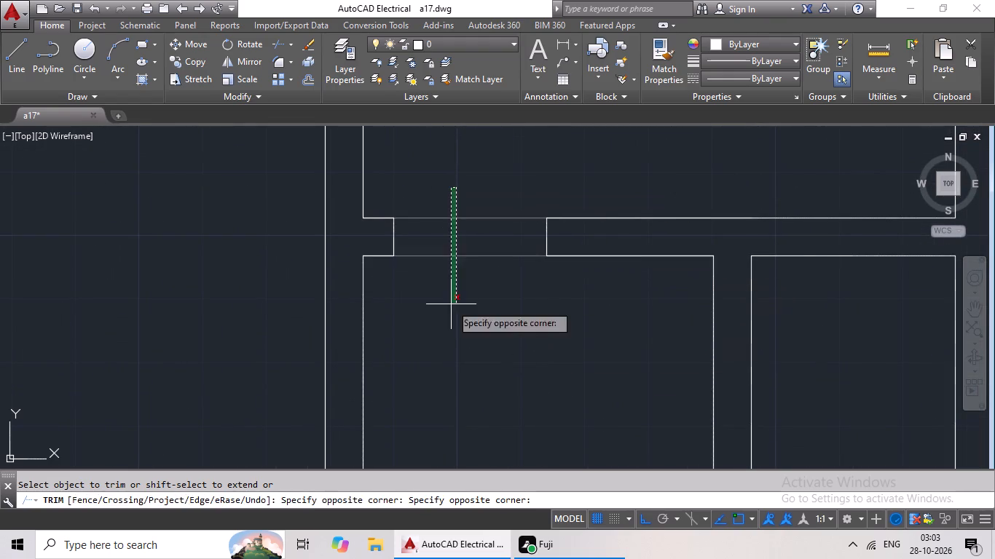
click(451, 304)
Trim the wall lines between the jambs of the 2' opening in the right hall's lower wall.
scroll(557, 309, down, 3)
middle_drag(558, 310, 360, 375)
scroll(591, 367, up, 3)
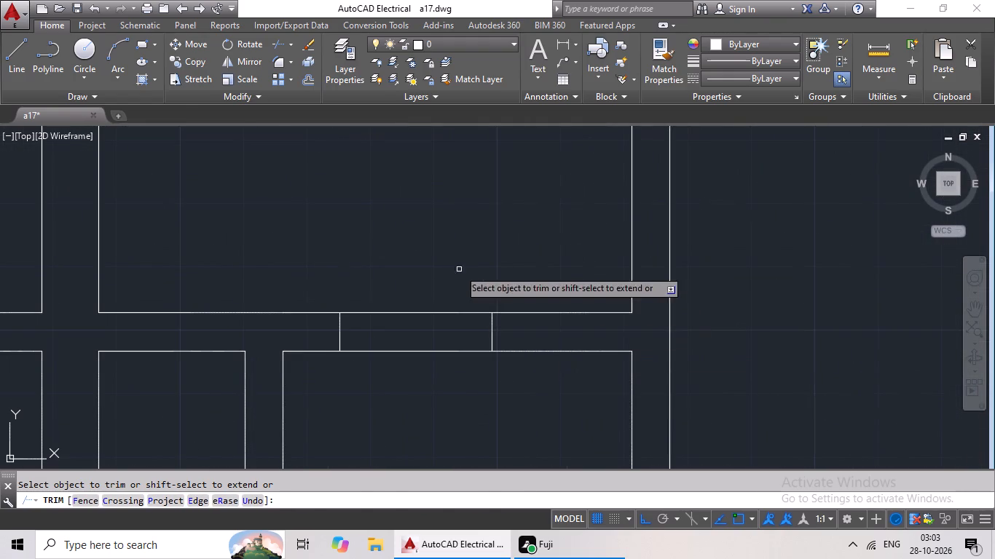
drag(453, 285, 413, 384)
click(413, 384)
Trim the wall lines between the jambs in the inner side wall of the right apartment's small room beside the outer wall.
scroll(526, 366, down, 3)
middle_drag(646, 309, 538, 381)
middle_click(538, 381)
scroll(580, 253, up, 1)
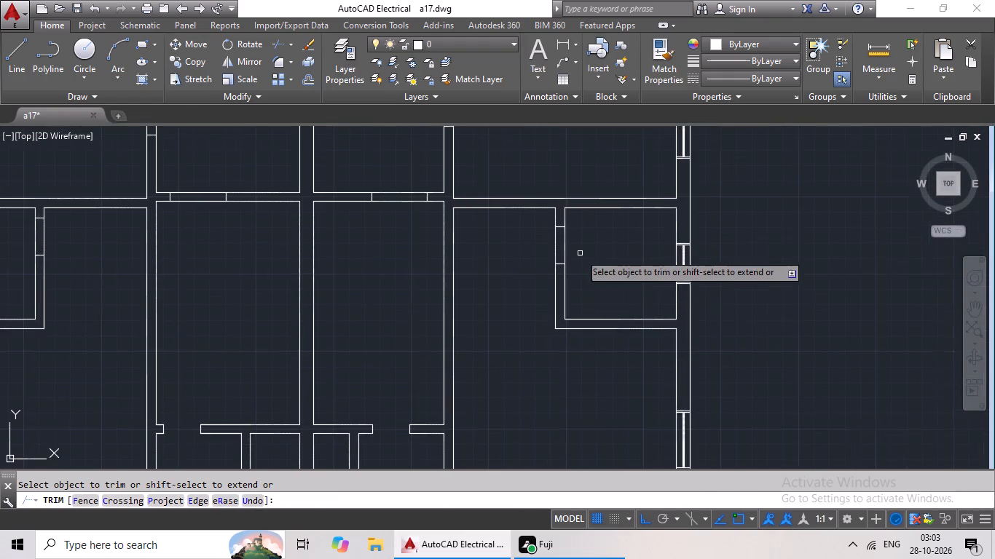
scroll(580, 253, up, 1)
drag(607, 189, 496, 250)
scroll(498, 250, up, 1)
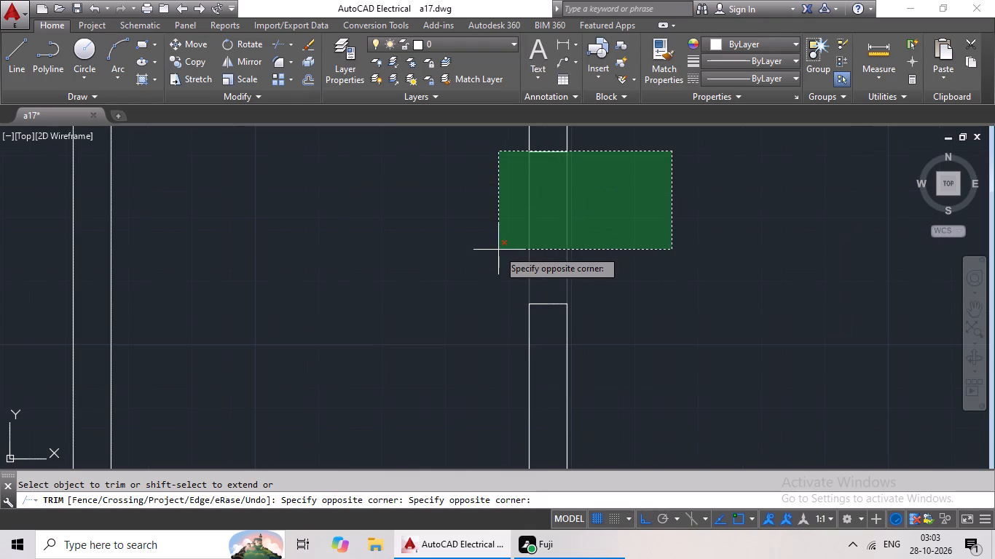
click(498, 250)
Trim the wall lines between the jambs of the door opening in the right hall's upper wall.
scroll(514, 255, down, 3)
middle_drag(507, 257, 495, 440)
scroll(345, 371, up, 2)
drag(358, 348, 350, 457)
click(350, 457)
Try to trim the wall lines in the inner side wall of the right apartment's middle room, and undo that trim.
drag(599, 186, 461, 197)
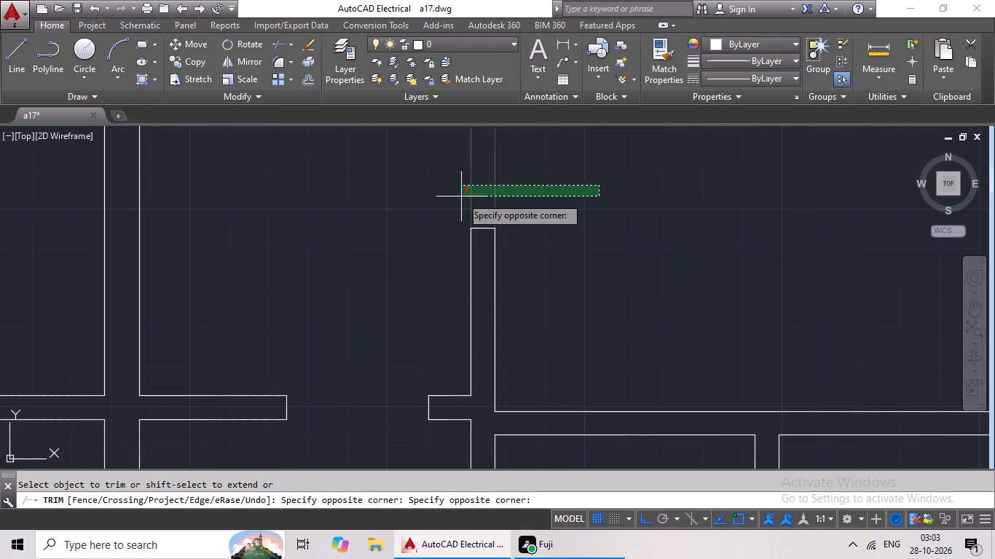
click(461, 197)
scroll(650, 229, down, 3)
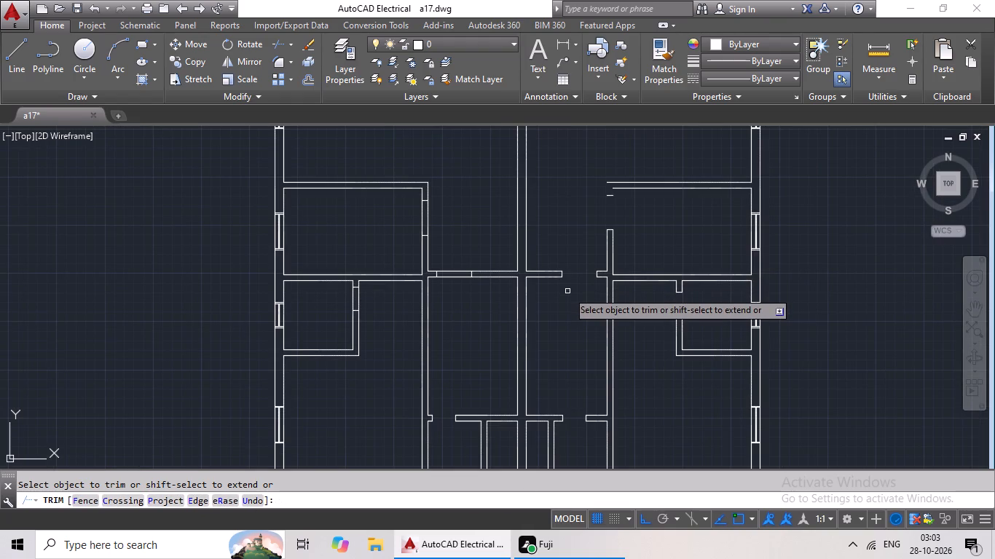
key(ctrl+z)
Trim the wall lines between the jambs in the inner side wall of the right apartment's middle room.
scroll(616, 211, down, 2)
drag(616, 181, 540, 199)
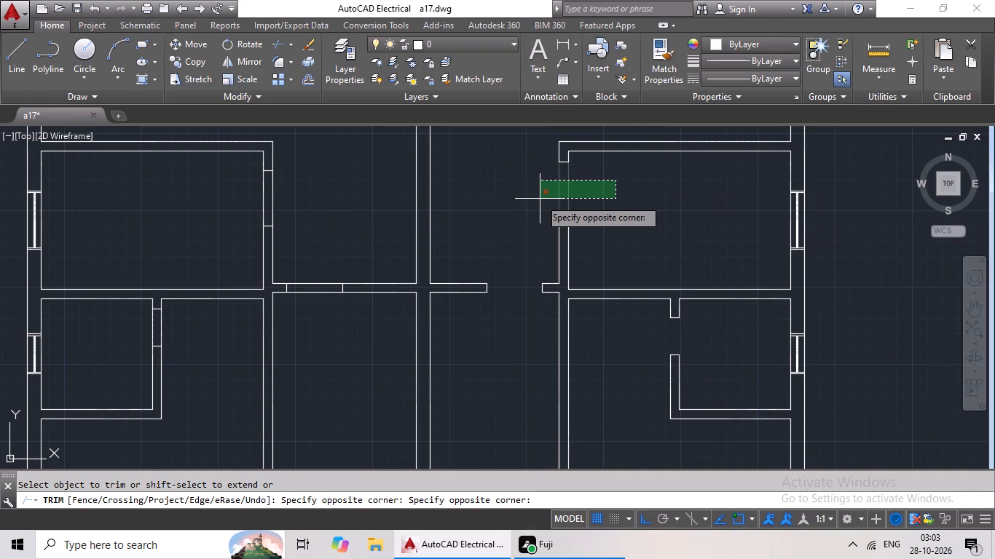
click(540, 199)
Trim the wall lines between the jambs of the left apartment's matching openings at the hall's upper wall, small room and middle room.
drag(337, 258, 308, 309)
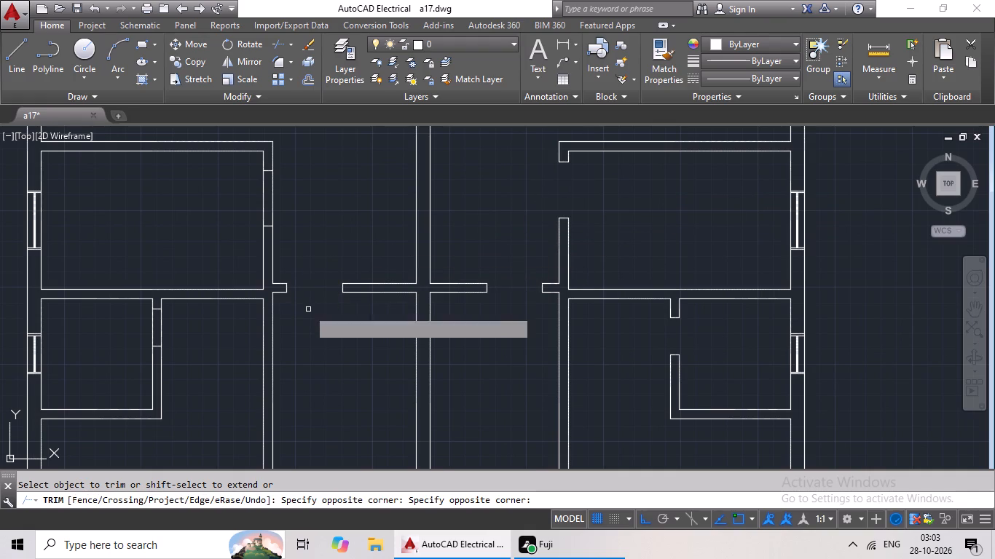
click(308, 309)
click(334, 320)
drag(233, 322, 132, 327)
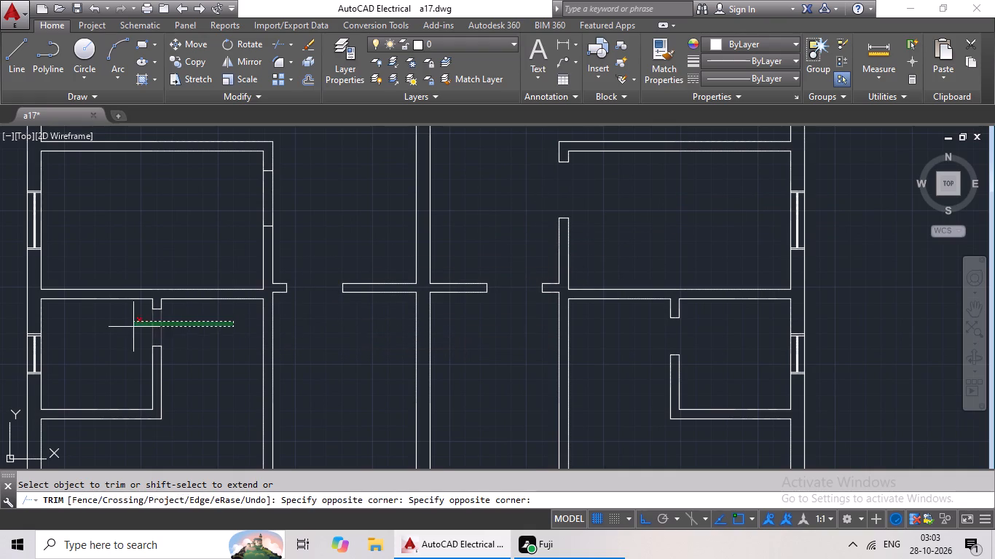
drag(132, 327, 122, 328)
drag(331, 199, 248, 202)
click(248, 202)
Trim the wall lines between the jambs of the opening in the lower wall of the lobby below the lift.
scroll(323, 191, down, 2)
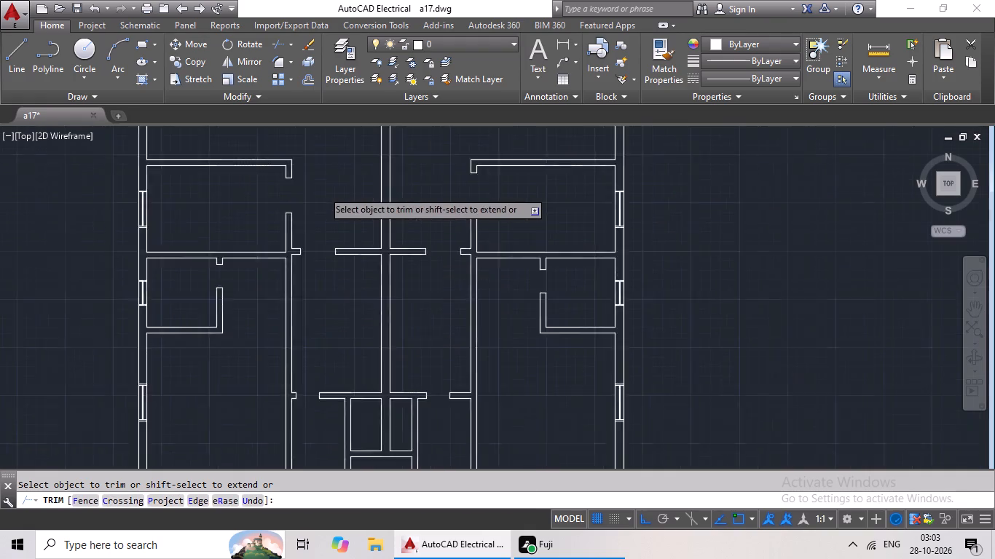
middle_drag(323, 202, 315, 227)
middle_drag(325, 186, 308, 331)
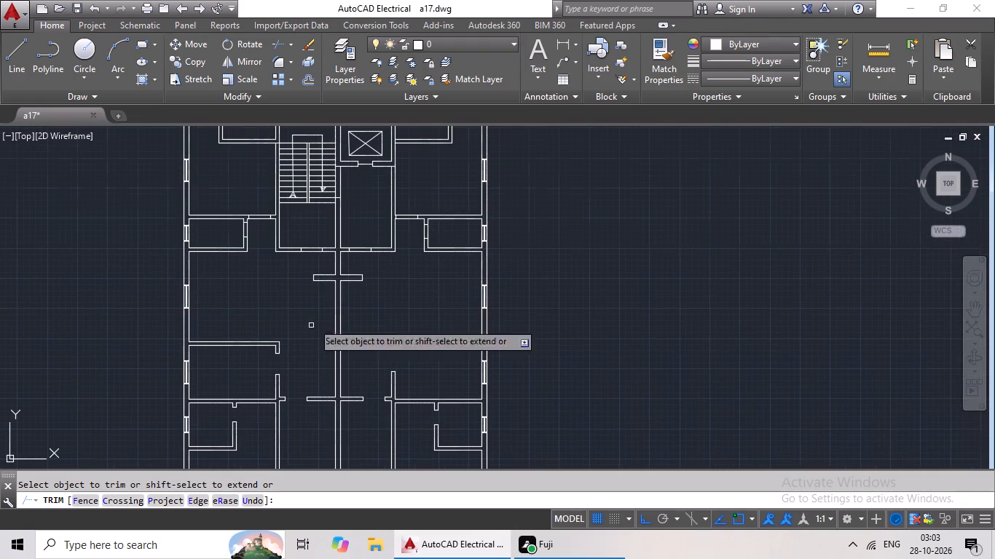
scroll(354, 237, up, 2)
drag(377, 226, 361, 285)
click(361, 285)
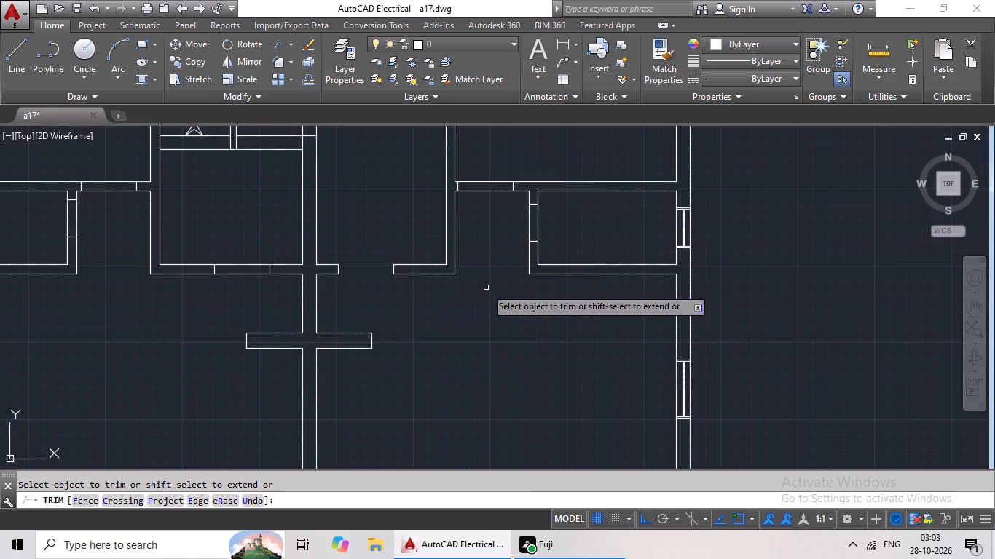
Trim the wall lines between the jambs of the upper right small room's side opening and the adjacent opening into the room above.
middle_drag(487, 287, 456, 378)
scroll(521, 302, up, 2)
drag(526, 301, 433, 346)
click(433, 346)
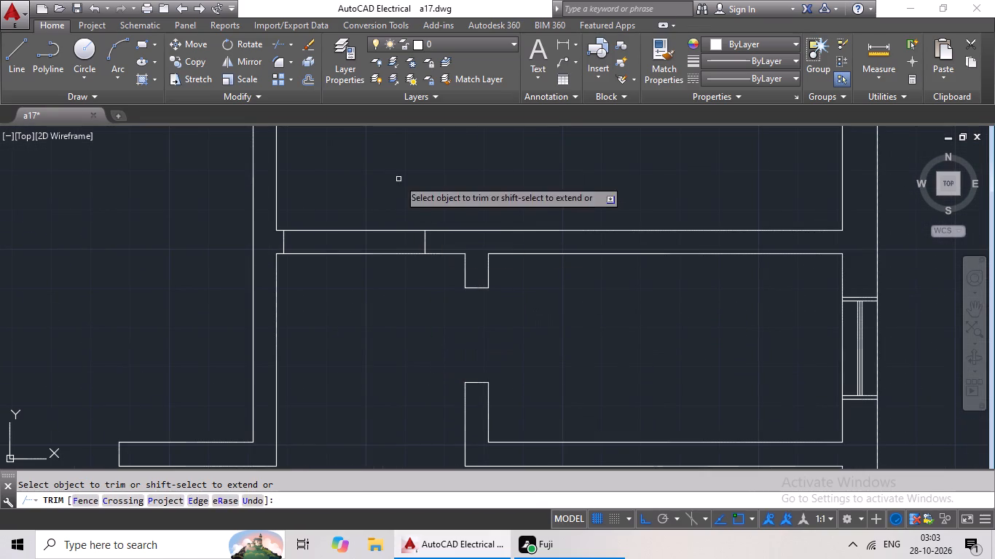
drag(390, 182, 337, 302)
click(337, 301)
Trim the wall lines between the jambs of the opening in the lower wall of the space below the staircase.
scroll(405, 283, down, 3)
middle_drag(307, 310, 404, 267)
scroll(348, 285, up, 3)
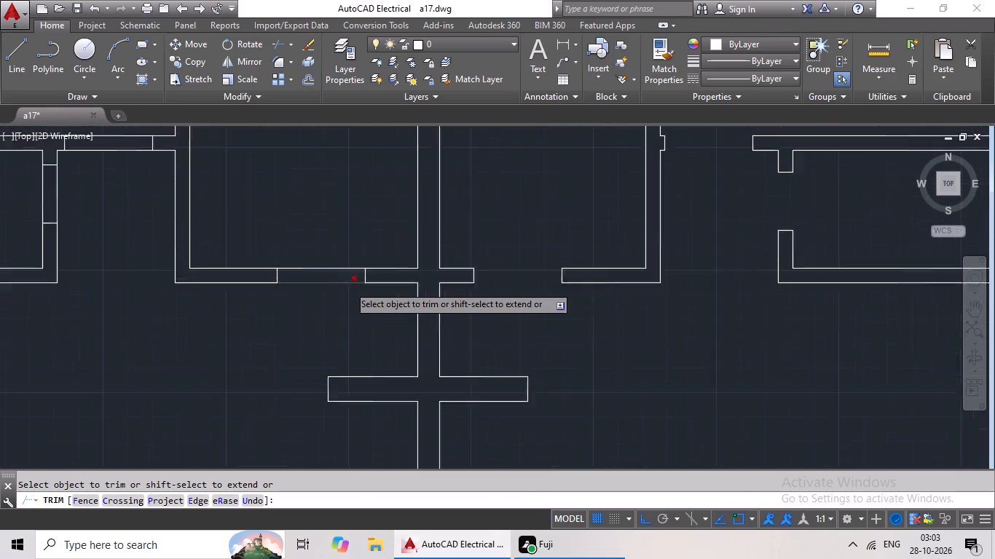
drag(331, 215, 296, 312)
drag(296, 312, 308, 309)
Trim the wall lines between the jambs of the upper left small room's side opening and the adjacent opening into the room above.
scroll(358, 306, down, 1)
middle_drag(358, 305, 656, 385)
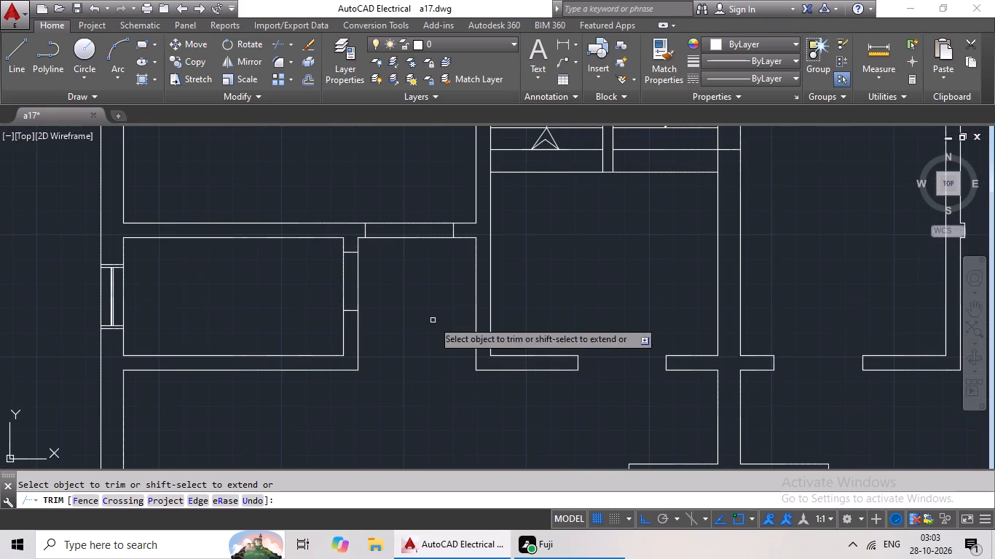
drag(414, 266, 325, 289)
click(325, 289)
drag(438, 171, 377, 261)
click(377, 261)
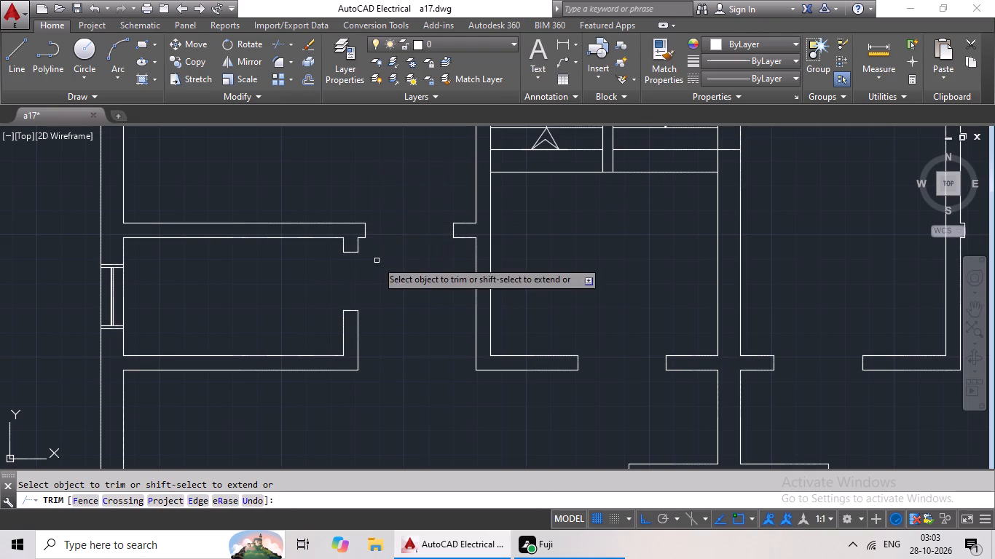
scroll(388, 261, down, 3)
middle_drag(393, 257, 364, 332)
scroll(468, 288, up, 1)
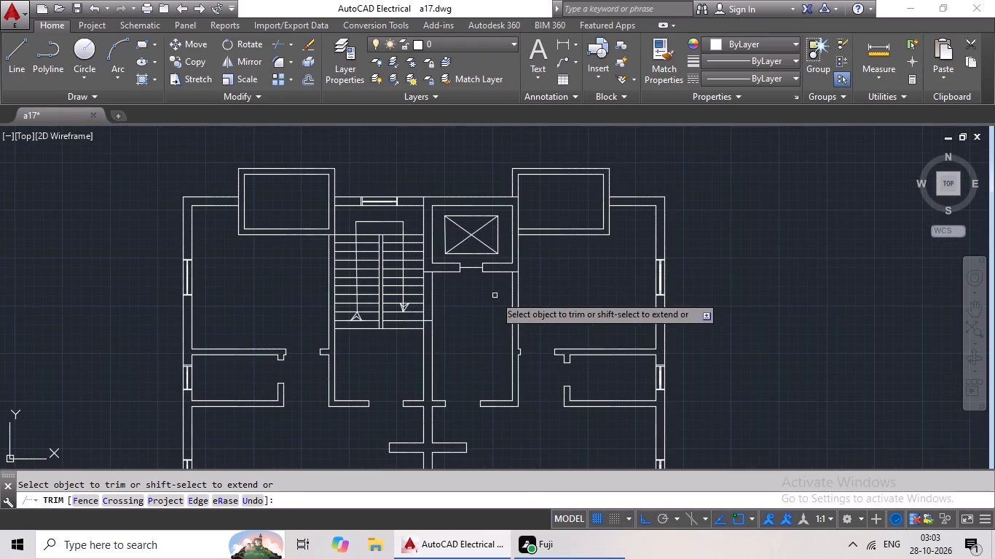
middle_drag(489, 310, 519, 215)
scroll(522, 295, down, 1)
middle_drag(545, 336, 562, 244)
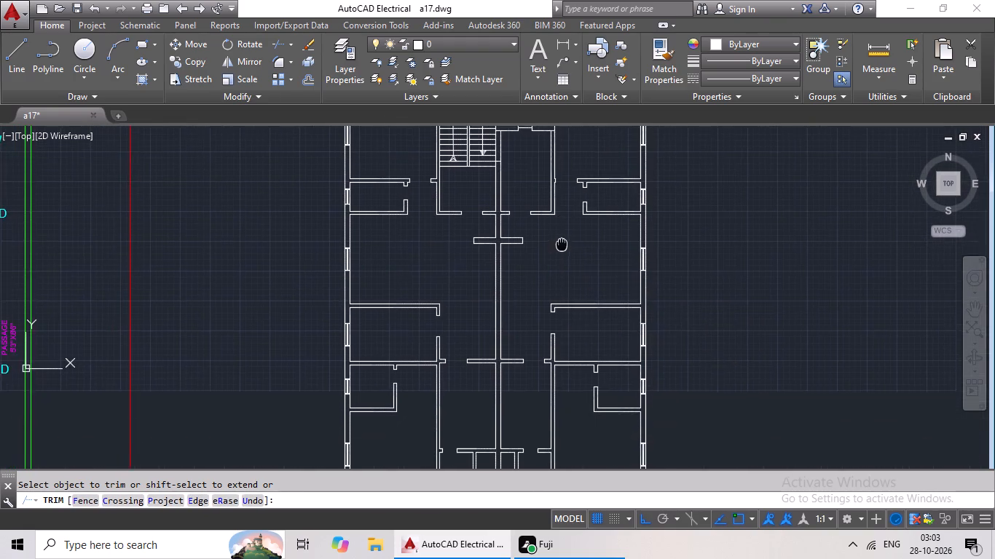
key(Escape)
Select the outer and inner wall lines around the right apartment's lowest room, plus its windowed partition and jamb line, excluding the window lines.
scroll(660, 293, down, 1)
middle_drag(664, 292, 669, 207)
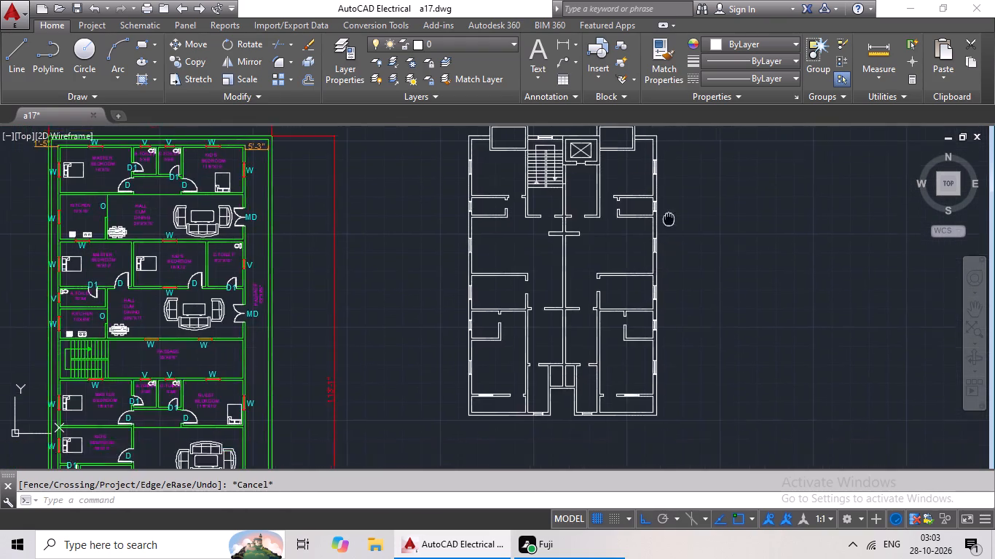
middle_drag(669, 207, 669, 194)
scroll(691, 309, up, 4)
drag(629, 309, 365, 383)
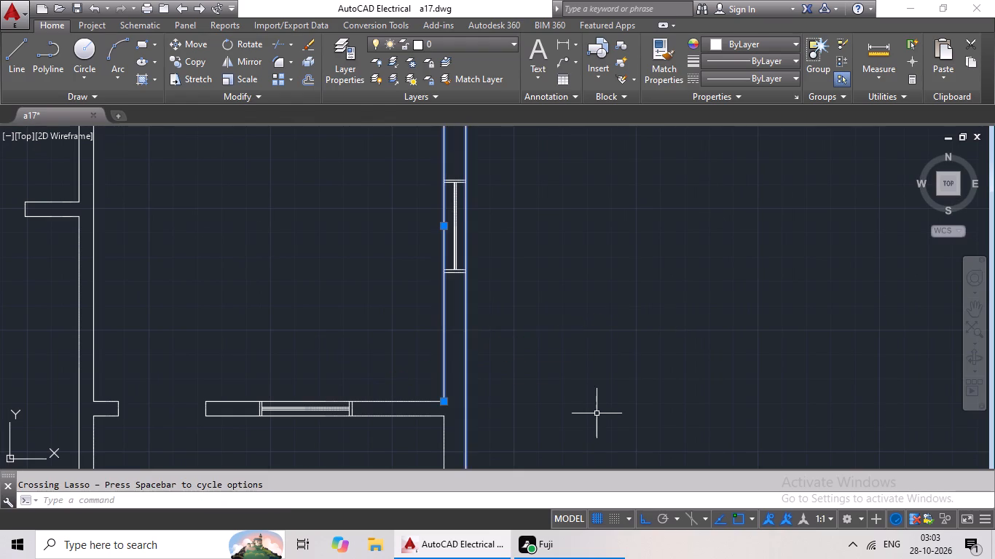
middle_drag(595, 408, 621, 238)
drag(637, 242, 326, 382)
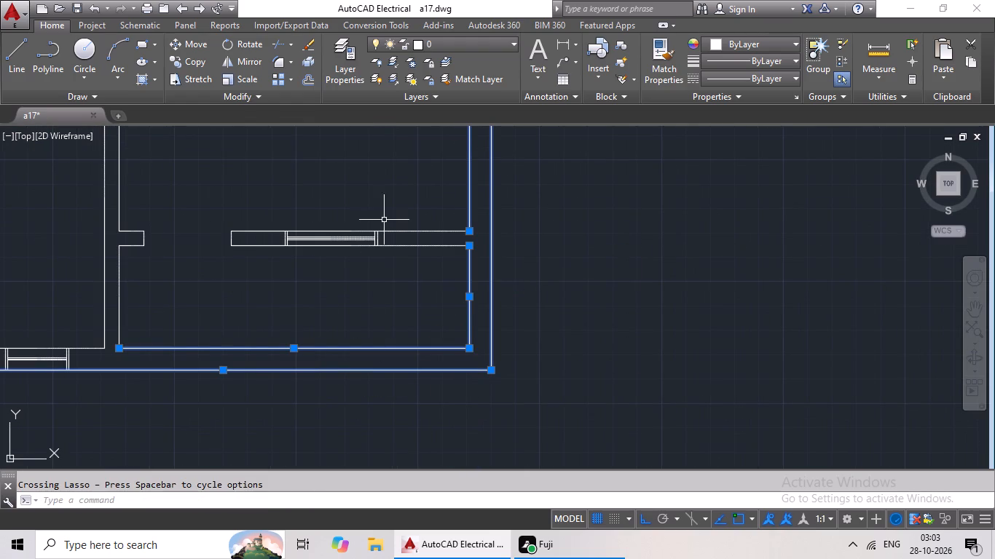
drag(430, 199, 377, 318)
middle_drag(392, 320, 564, 355)
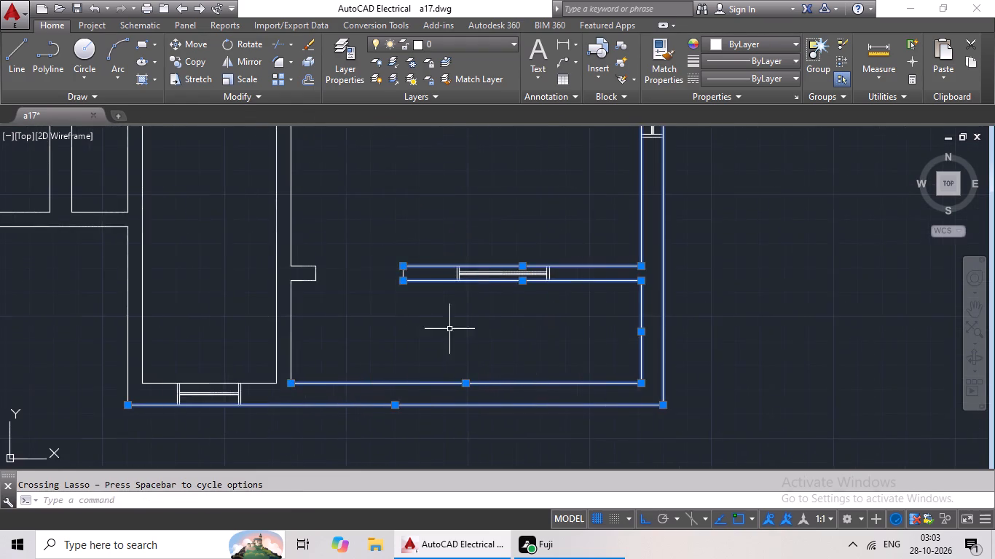
scroll(397, 253, up, 3)
drag(502, 241, 465, 419)
Add the short wall stub opposite the right partition and the adjoining inner side wall lines to the selection.
middle_drag(349, 347, 635, 343)
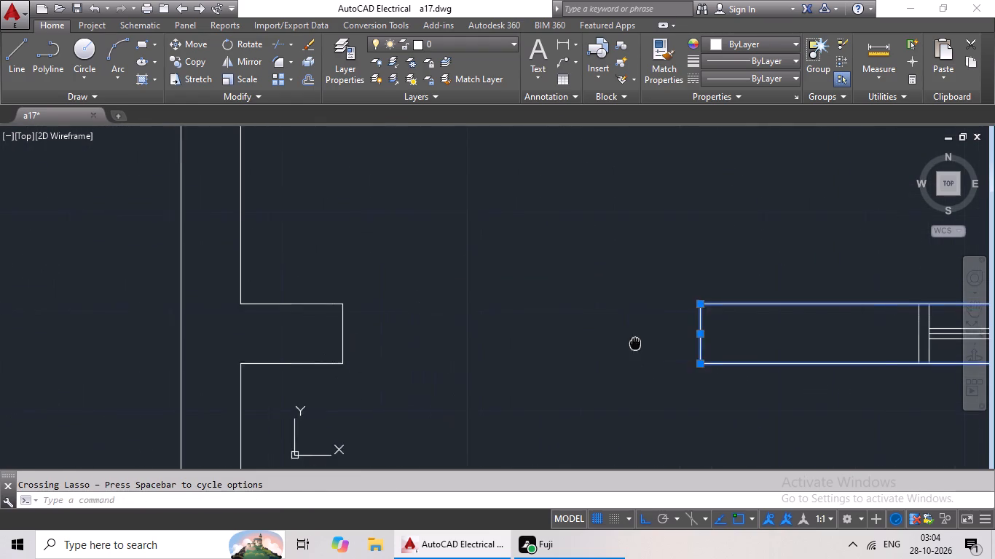
middle_drag(635, 343, 656, 338)
drag(355, 204, 237, 395)
scroll(511, 388, down, 1)
drag(467, 239, 368, 367)
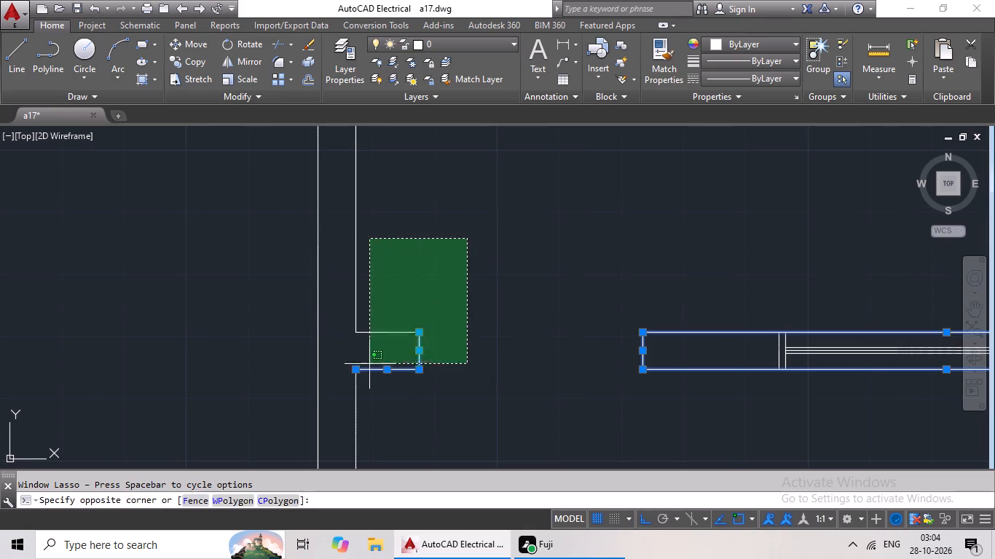
drag(368, 367, 329, 381)
scroll(594, 326, down, 1)
drag(575, 201, 367, 292)
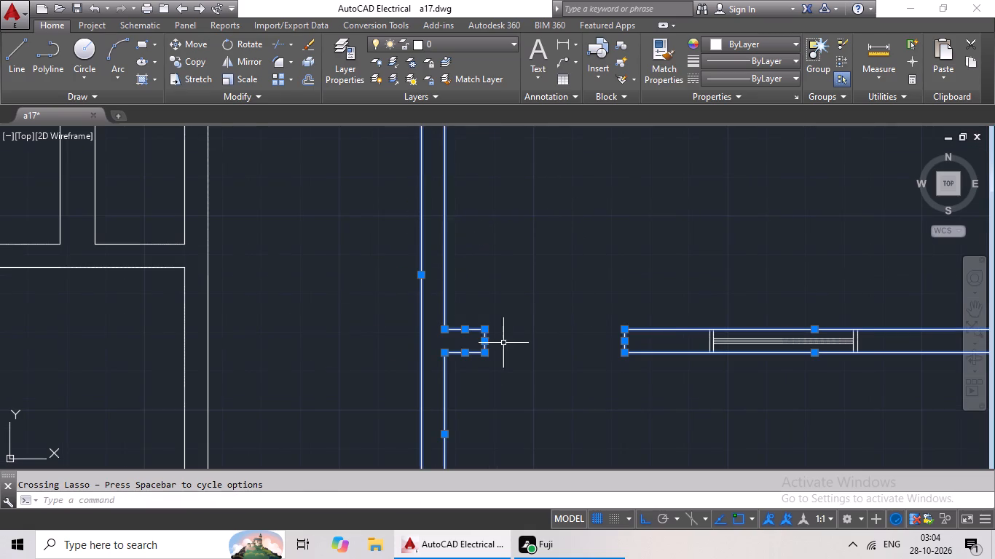
Add the remaining wall lines of the right apartment's narrow bottom room to the selection, leaving its window lines out.
middle_drag(511, 338, 545, 202)
middle_drag(561, 194, 536, 296)
middle_drag(537, 324, 554, 158)
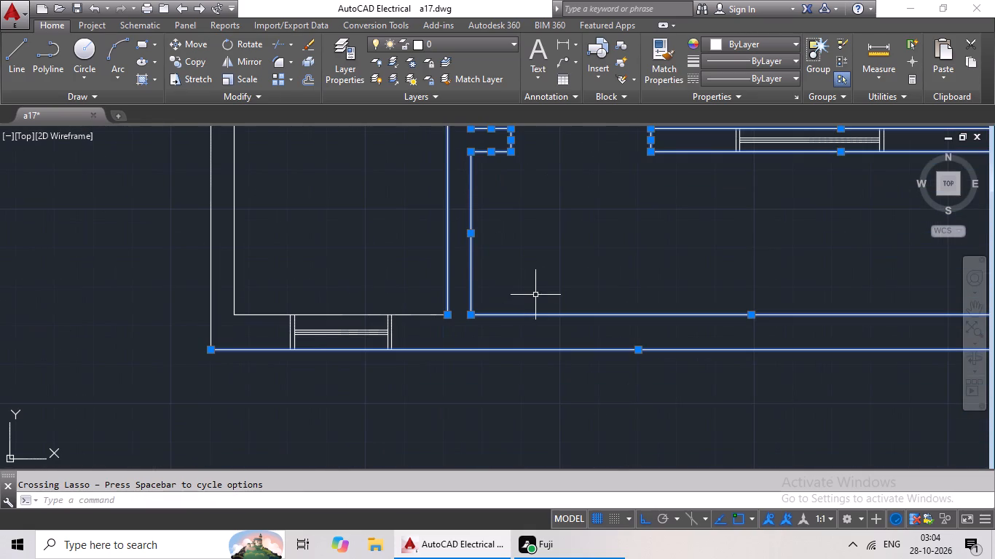
middle_drag(525, 288, 650, 312)
drag(390, 285, 288, 403)
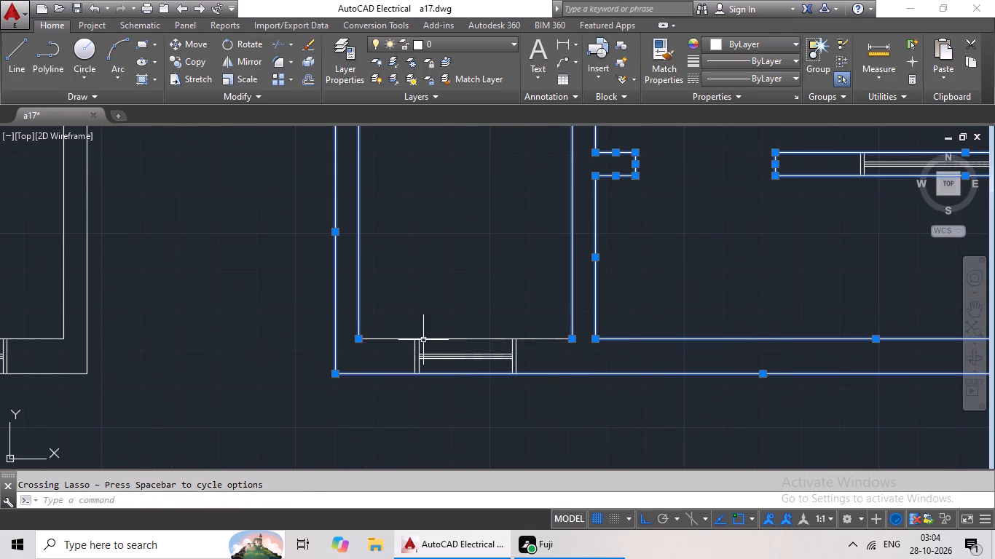
drag(548, 299, 549, 406)
Add the wall lines of the two central shafts and the open recess below them to the selection.
middle_drag(511, 245, 546, 416)
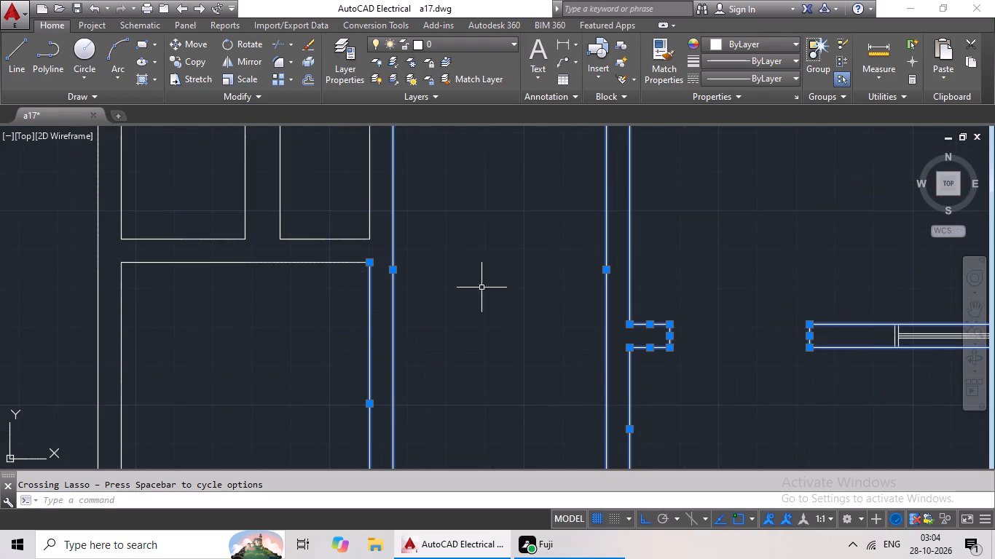
drag(476, 219, 240, 226)
middle_drag(383, 266, 618, 355)
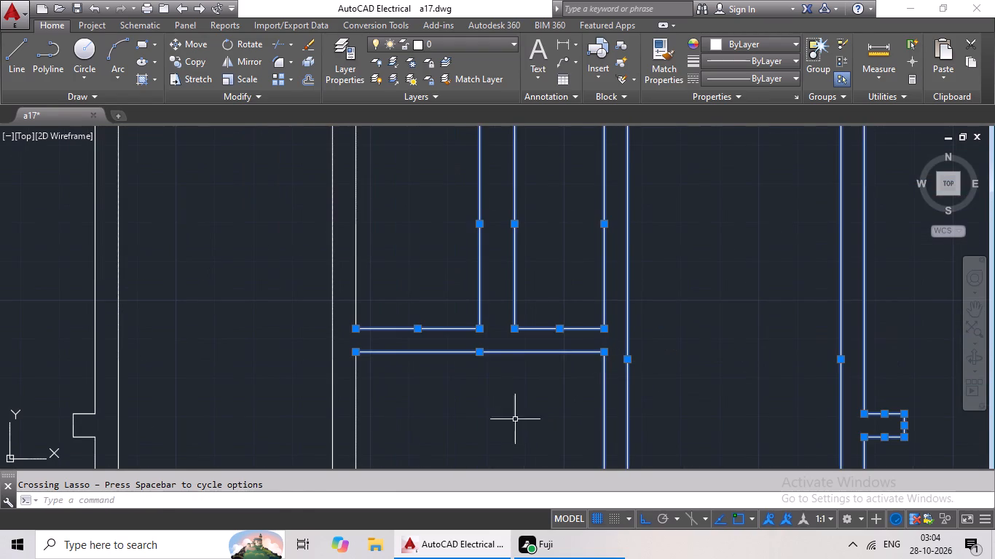
drag(506, 390, 325, 346)
middle_drag(361, 423, 404, 239)
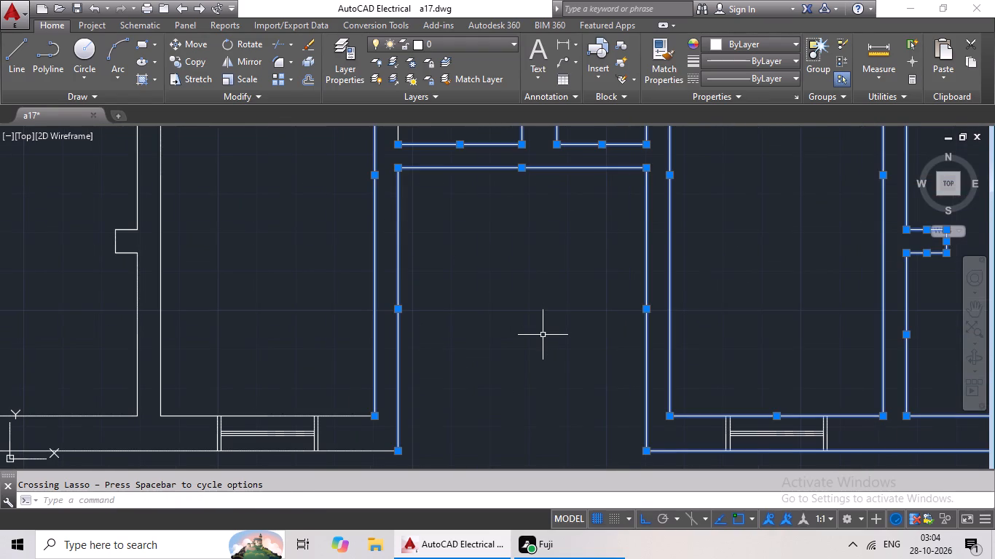
drag(543, 335, 349, 384)
Add the left narrow room's side wall lines, the neighbouring wall stub and the left windowed partition's lines to the selection.
middle_drag(494, 325, 604, 312)
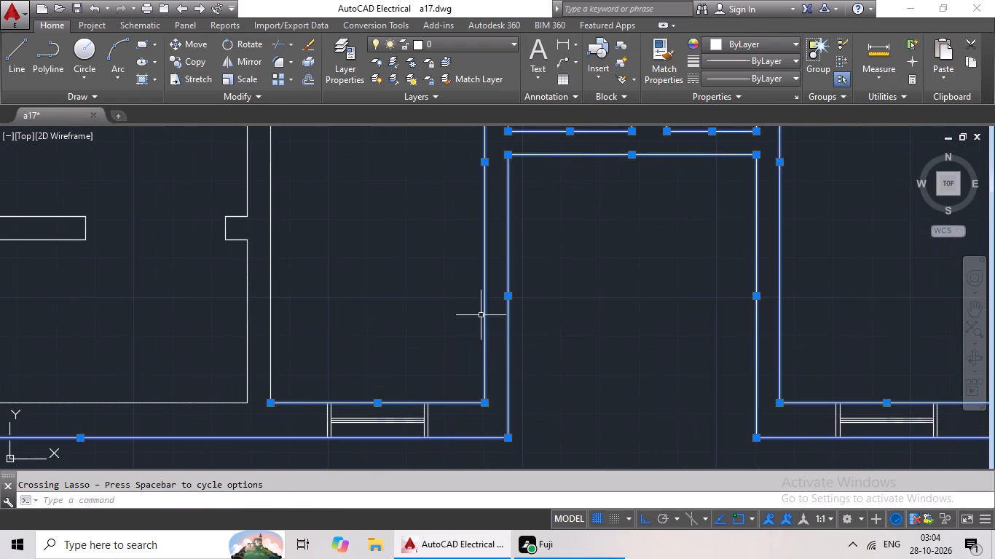
middle_drag(382, 300, 587, 299)
drag(608, 290, 354, 372)
drag(532, 163, 497, 210)
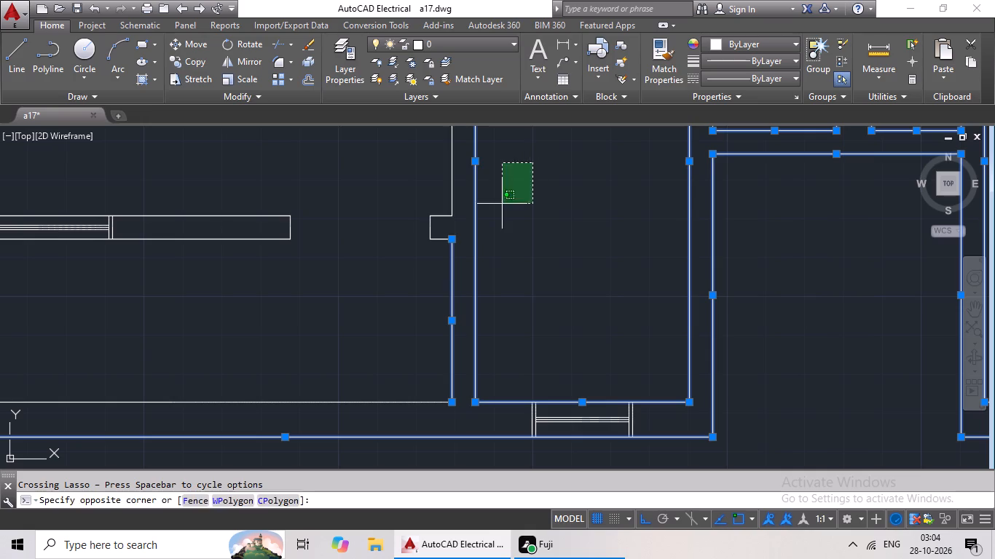
drag(497, 210, 403, 219)
drag(334, 185, 232, 226)
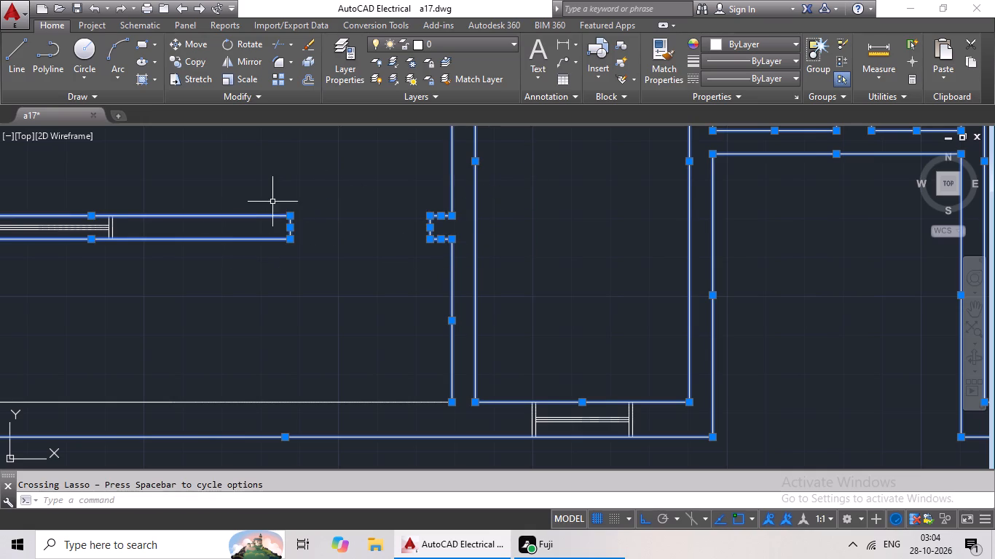
Add the bottom inner line and the outer side wall lines of the left apartment's lowest room to the selection.
middle_drag(272, 201, 624, 199)
drag(503, 339, 385, 451)
drag(469, 322, 45, 360)
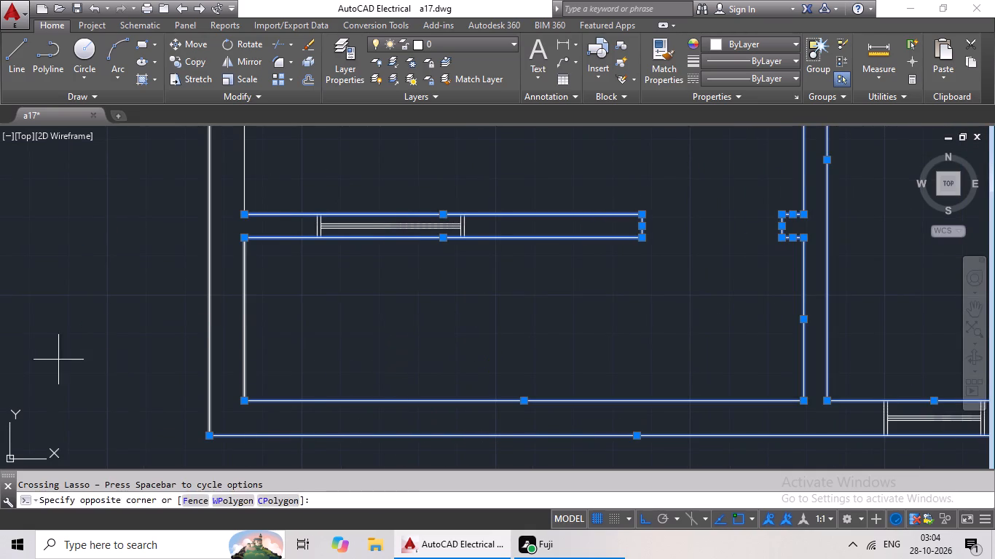
drag(45, 360, 44, 360)
middle_drag(364, 349, 282, 465)
drag(341, 192, 84, 263)
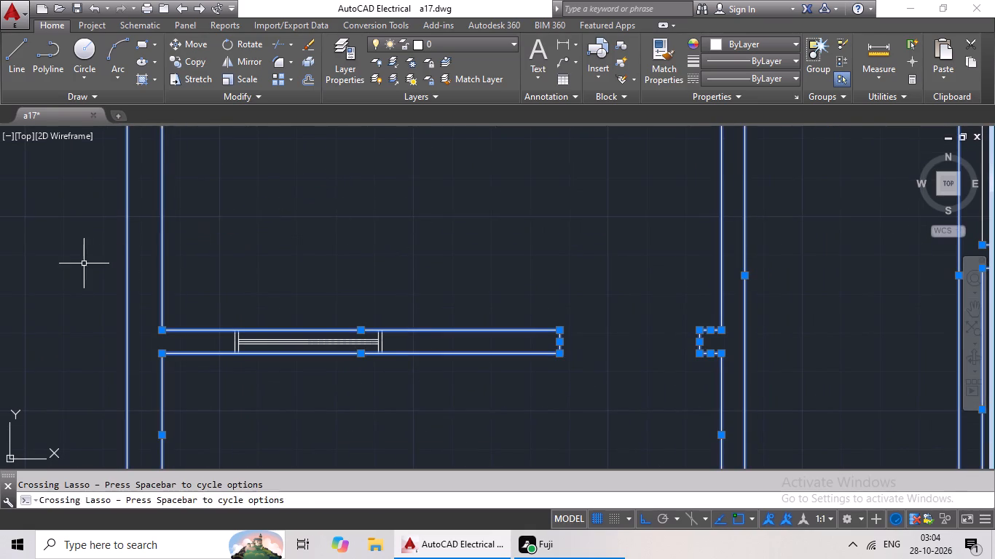
Add the wall lines of the cross wall above the two central shafts, its door stubs and the central partition above it to the selection.
scroll(395, 258, down, 2)
middle_drag(460, 244, 299, 387)
drag(430, 247, 314, 331)
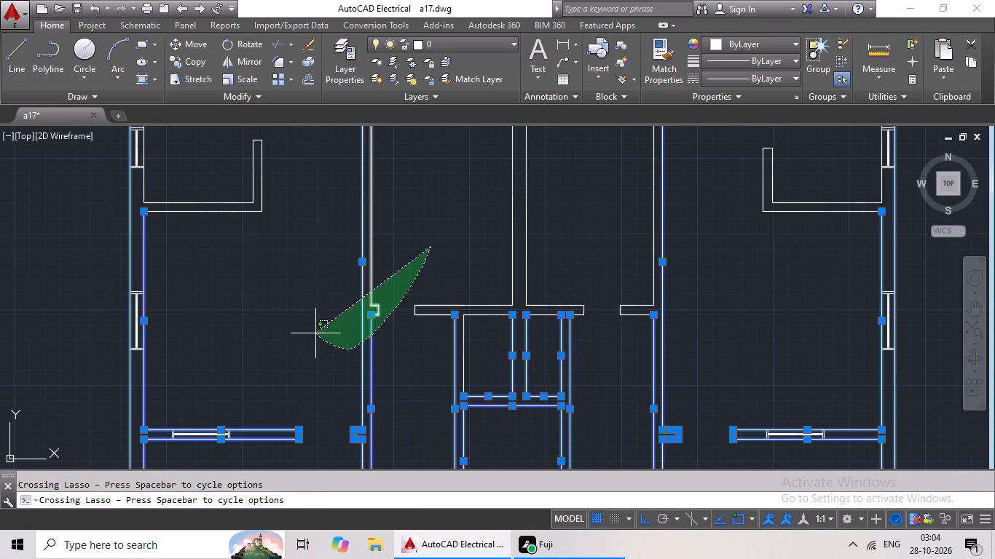
drag(314, 331, 314, 324)
drag(439, 254, 511, 386)
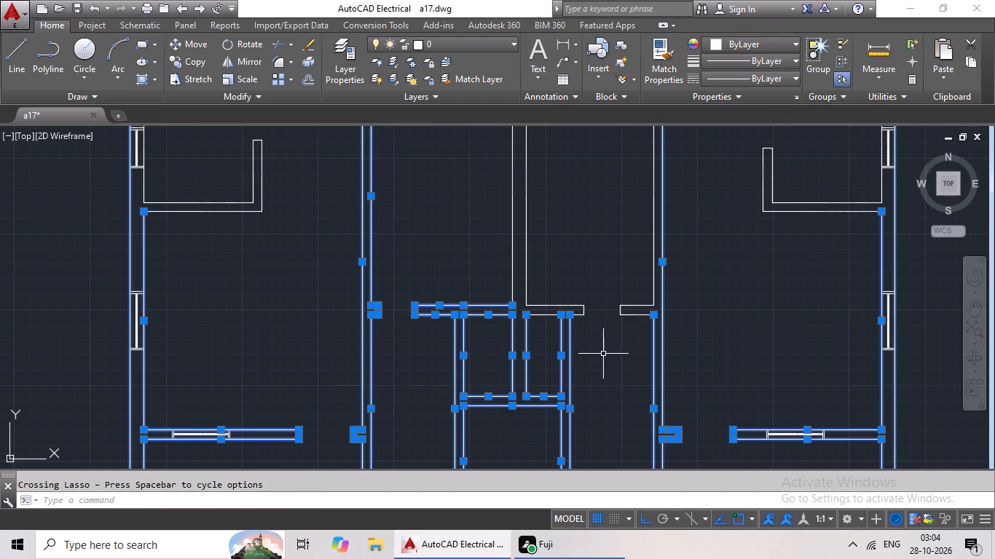
drag(596, 268, 459, 316)
middle_drag(589, 288, 465, 332)
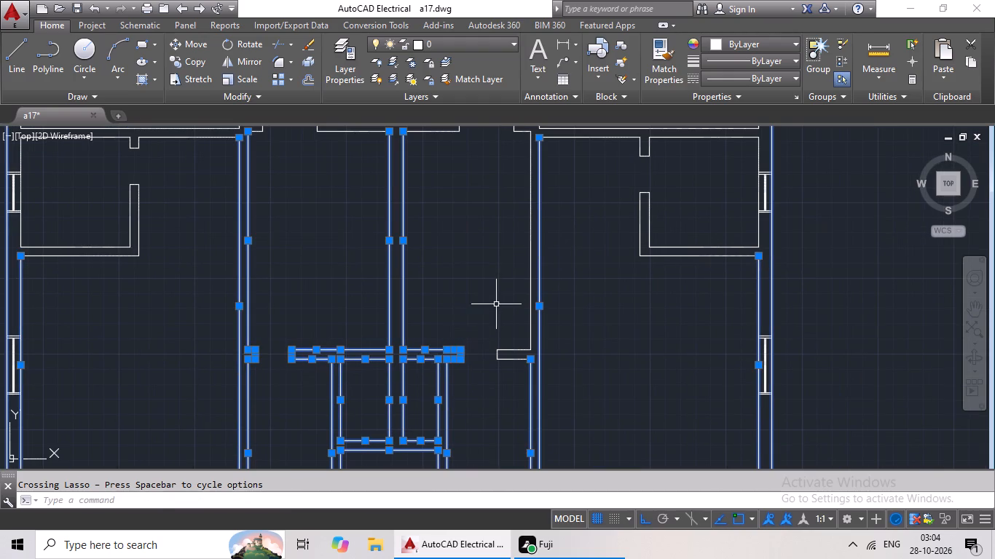
drag(497, 301, 589, 374)
Add the right apartment's small lower room walls, the partition and door stubs above it, and the central cross wall to the selection.
middle_drag(621, 307, 491, 399)
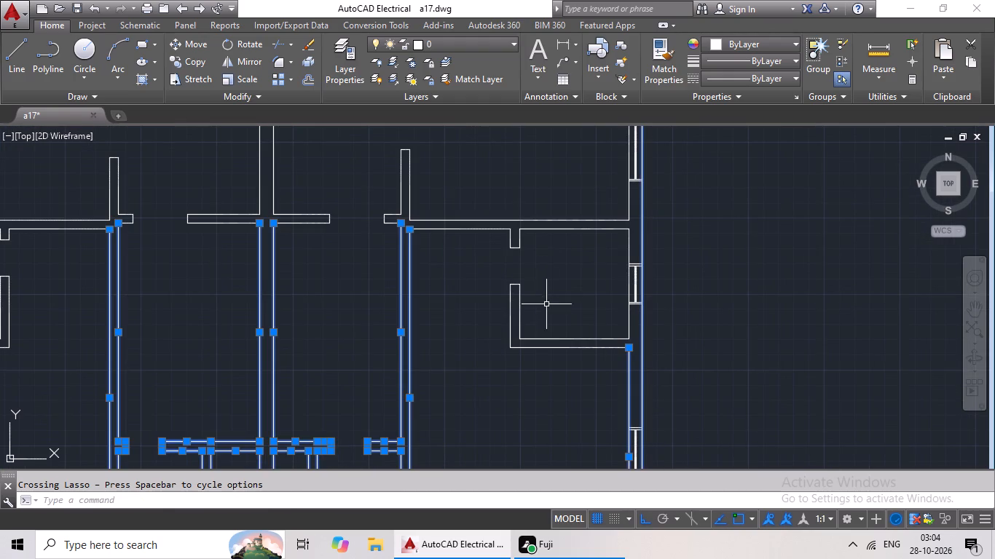
drag(558, 281, 557, 365)
drag(551, 199, 503, 288)
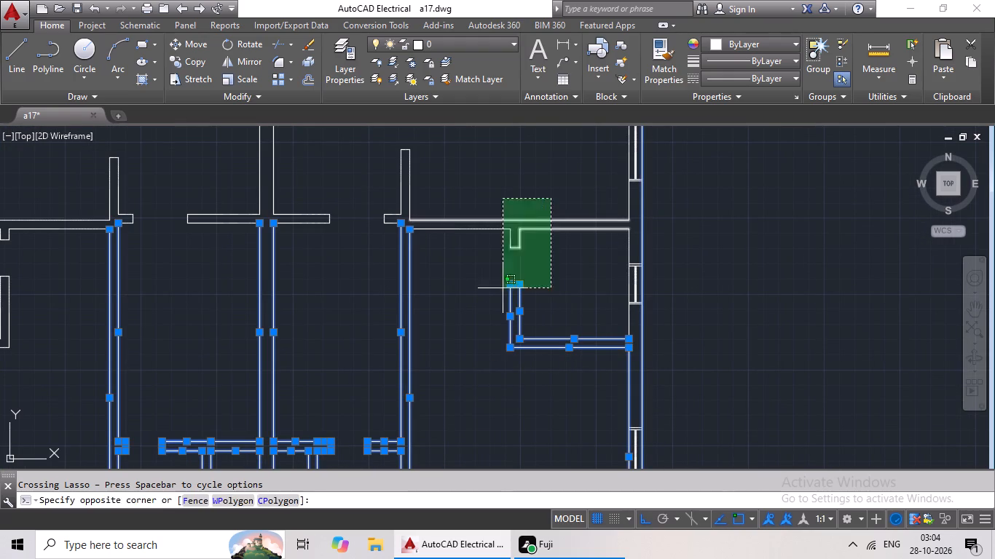
drag(503, 288, 421, 245)
drag(481, 178, 363, 254)
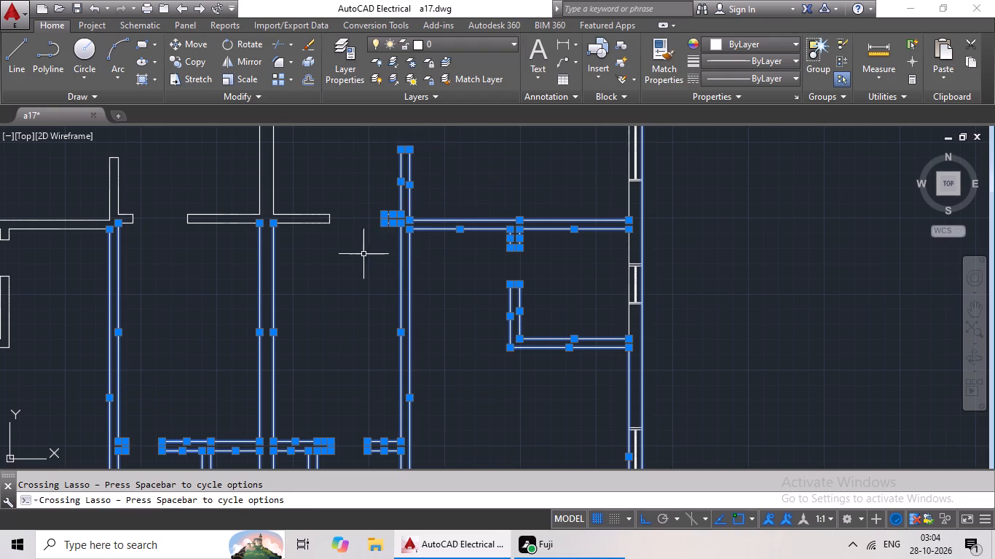
drag(364, 191, 193, 207)
Add the left apartment's small lower room walls, the partition above it and the neighbouring door stubs to the selection.
middle_drag(224, 190, 230, 194)
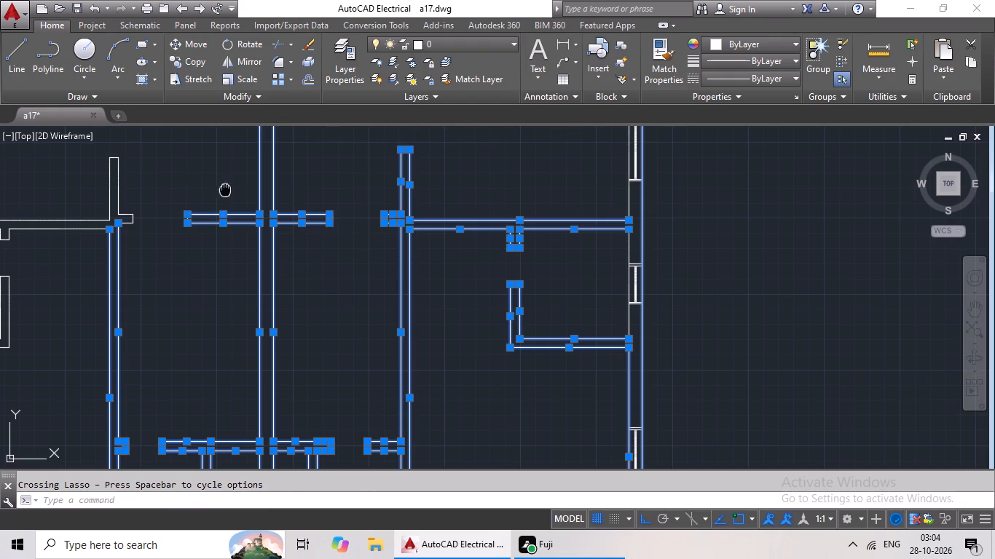
middle_drag(230, 194, 436, 288)
drag(435, 282, 516, 380)
drag(369, 232, 301, 253)
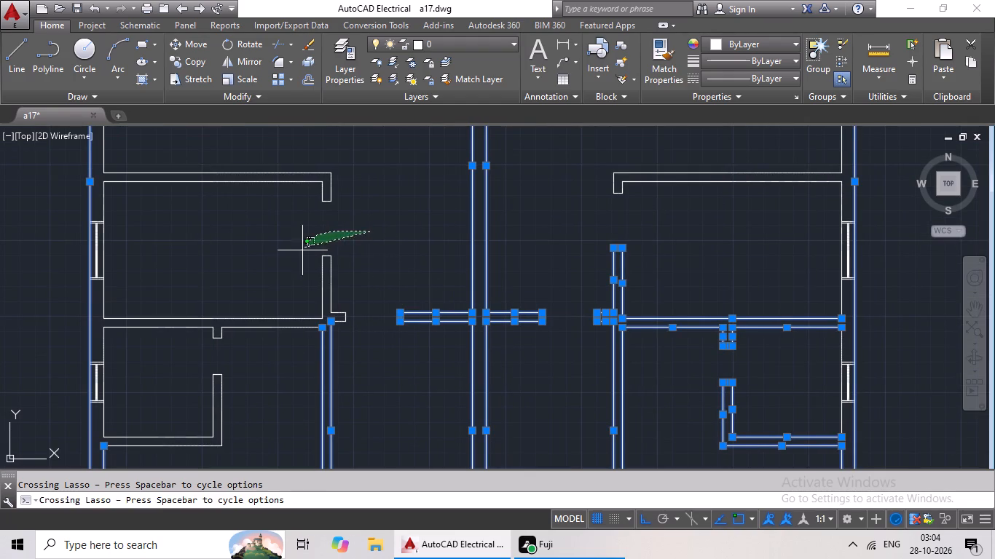
drag(301, 253, 389, 380)
drag(296, 248, 153, 318)
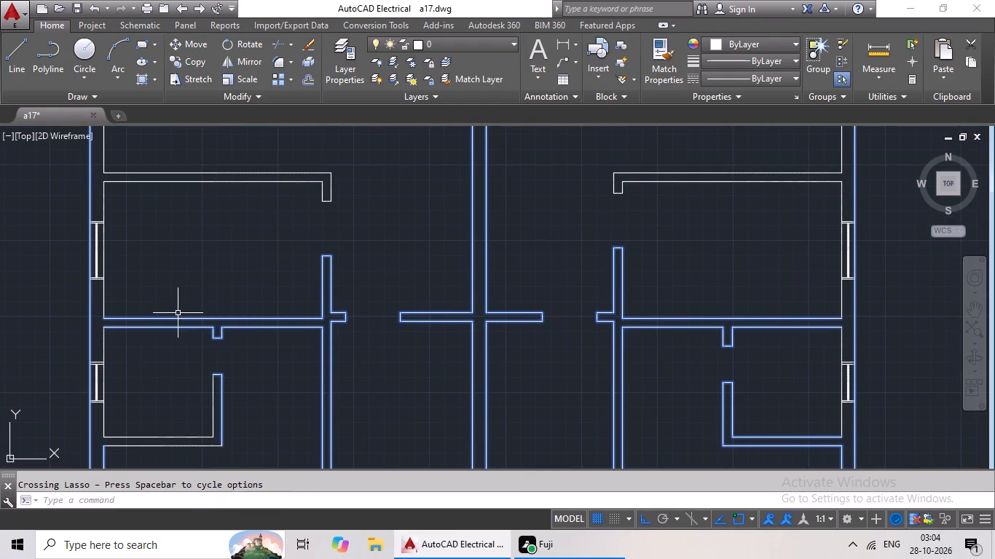
middle_drag(278, 374, 338, 261)
drag(339, 266, 241, 239)
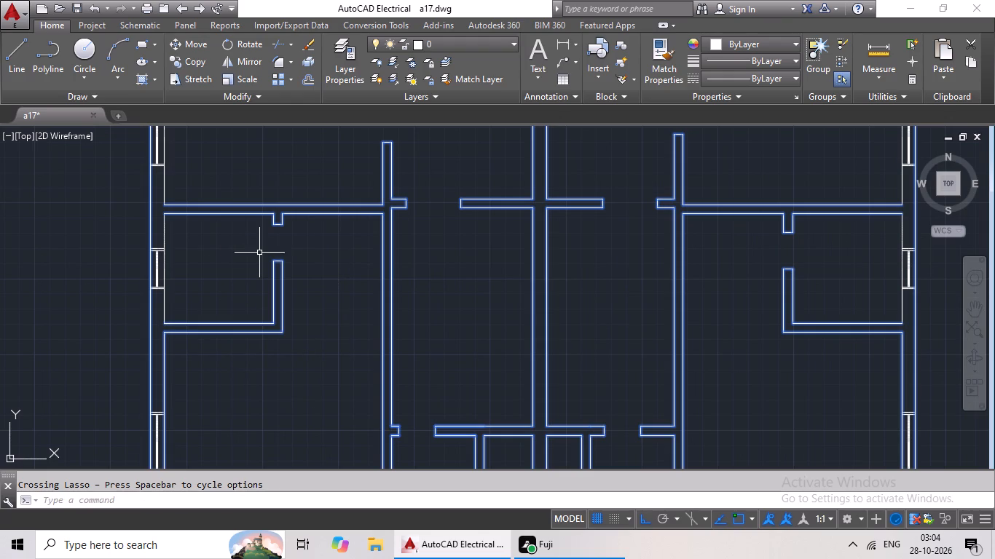
Add the outer wall's inner lines in the left small room and the room above it, leaving the windows out.
scroll(189, 241, up, 2)
drag(240, 215, 111, 208)
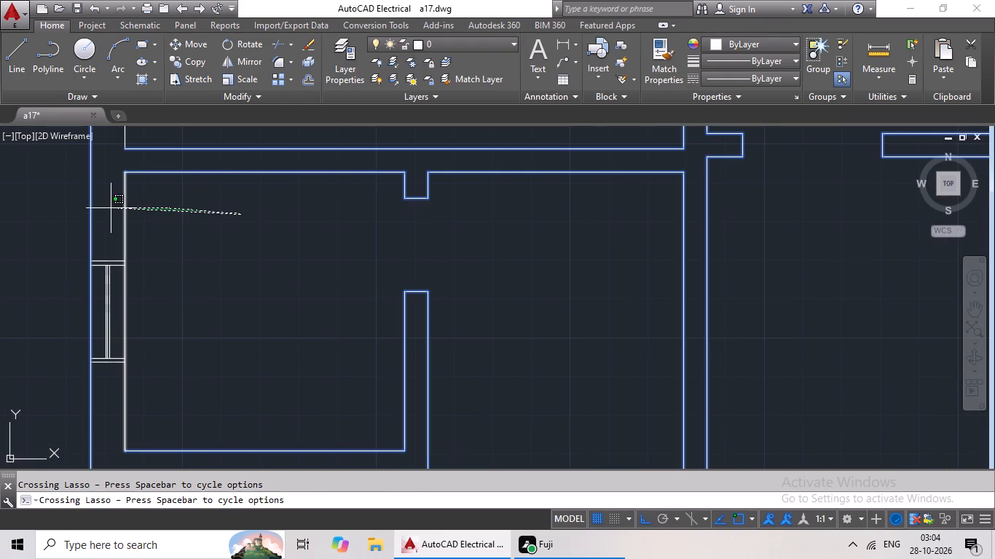
drag(111, 208, 101, 209)
middle_drag(270, 249, 296, 408)
drag(310, 239, 135, 296)
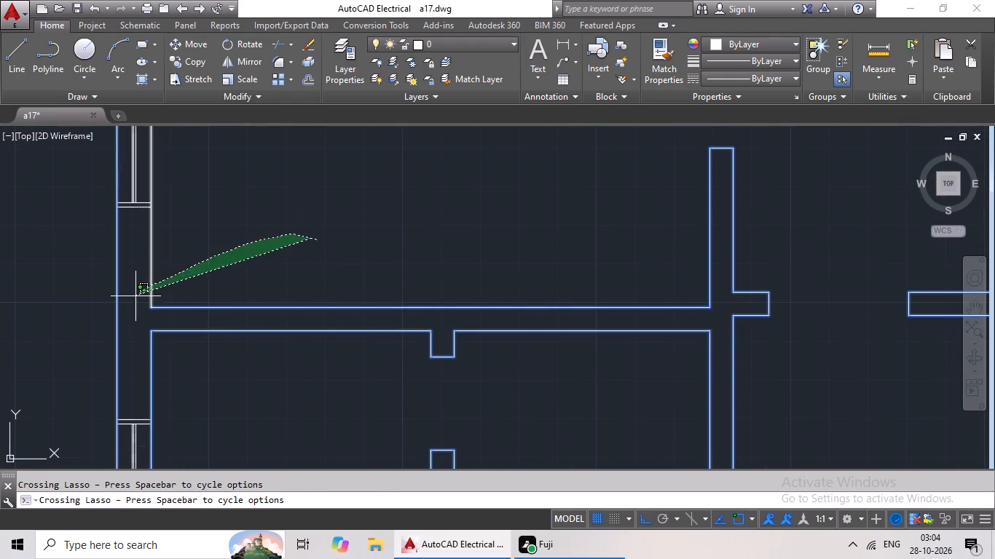
drag(135, 296, 130, 301)
Add the left large room's bottom partition, its door stub and the room's outer wall inner line to the selection.
scroll(274, 274, down, 3)
middle_drag(310, 265, 249, 365)
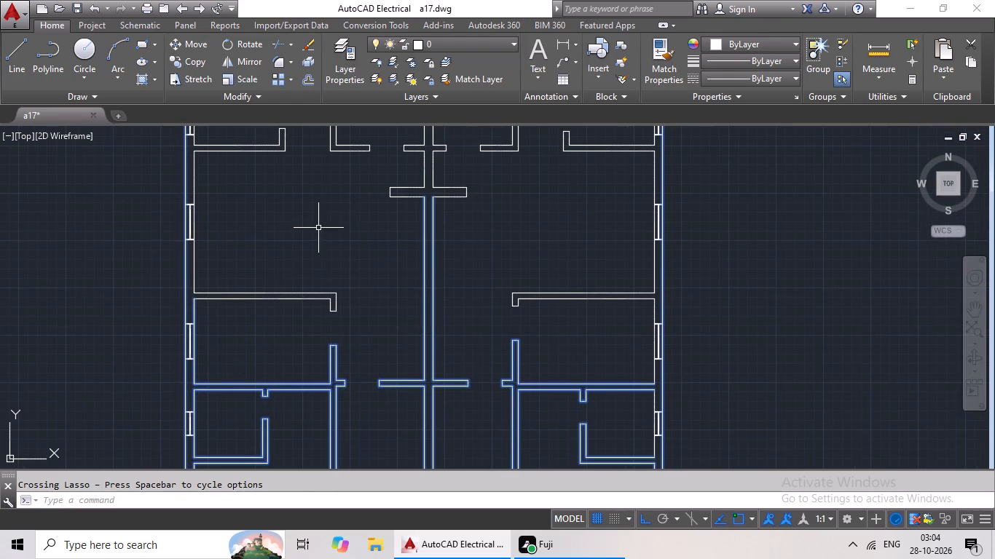
drag(322, 228, 325, 325)
drag(385, 279, 261, 335)
drag(342, 254, 163, 279)
Add the right large room's bottom partition, its door stub and the room's outer wall inner line to the selection.
middle_drag(362, 289, 233, 333)
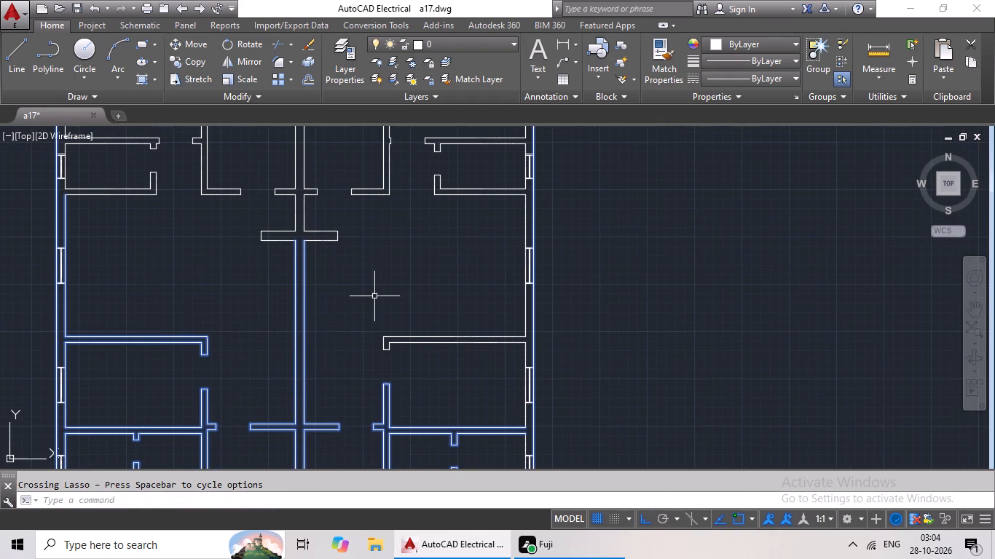
drag(374, 294, 483, 349)
drag(487, 301, 408, 379)
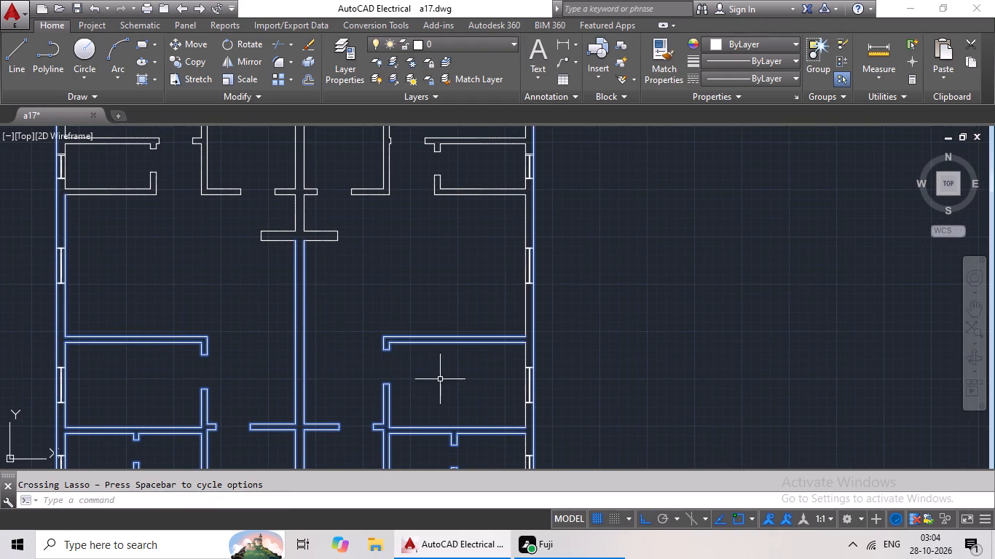
drag(576, 296, 467, 308)
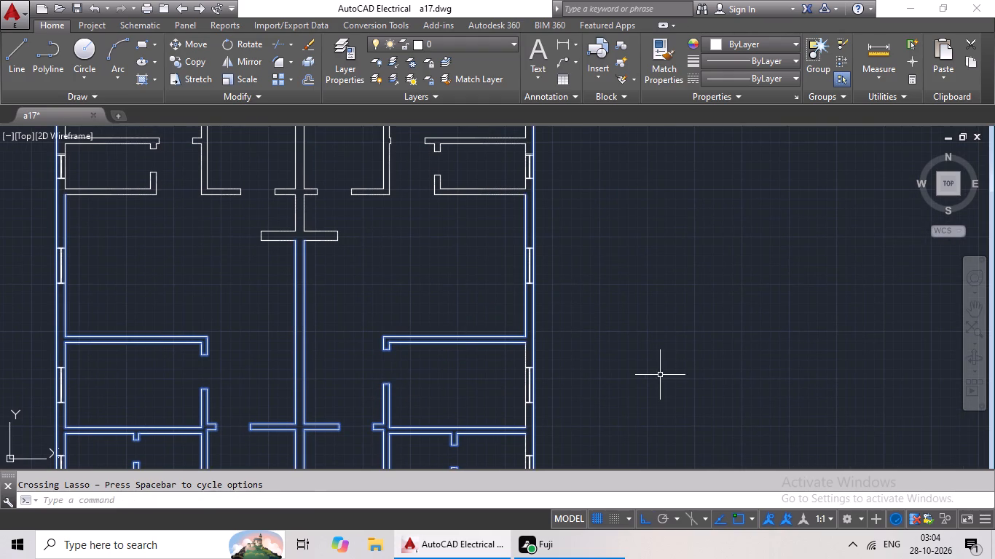
Add the outer wall's inner lines in the two right rooms below the large room, leaving the windows out.
middle_drag(656, 377, 666, 323)
scroll(591, 378, up, 2)
drag(593, 328, 394, 338)
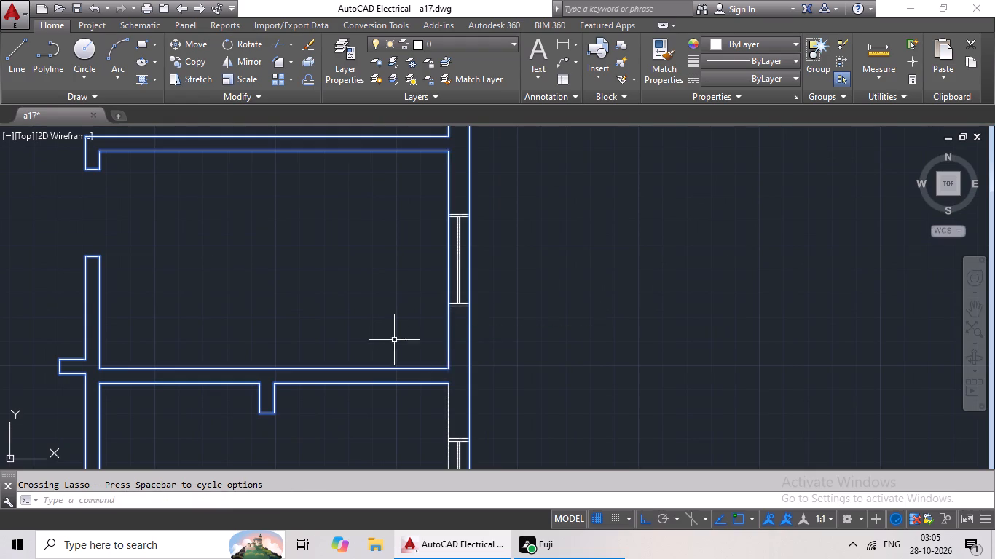
middle_drag(562, 363, 580, 282)
middle_drag(610, 405, 639, 309)
drag(621, 318, 520, 339)
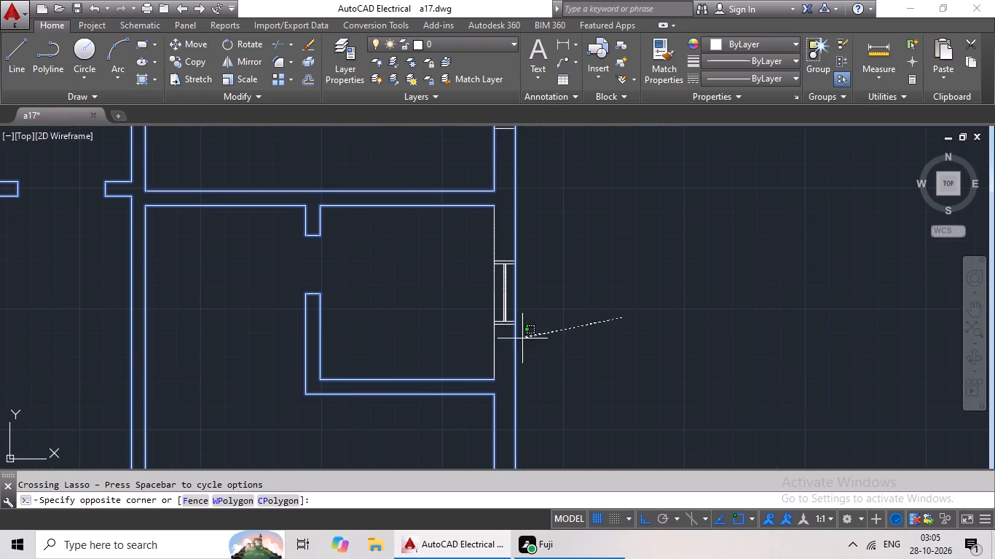
drag(520, 339, 479, 353)
Add the central wall's short cross wall, the central wall lines above it and the lobby's bottom door-side wall pieces to the selection.
scroll(542, 345, down, 3)
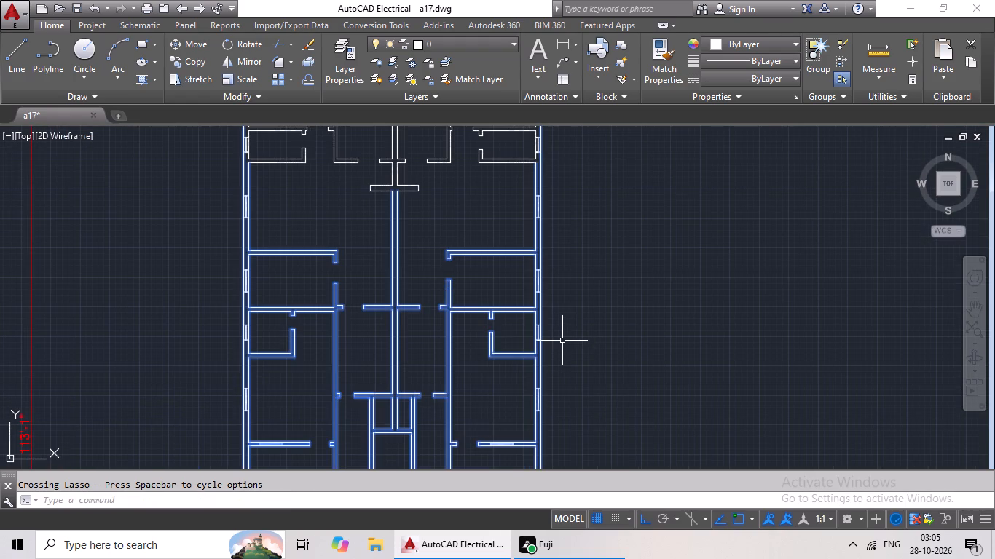
middle_drag(452, 209, 439, 254)
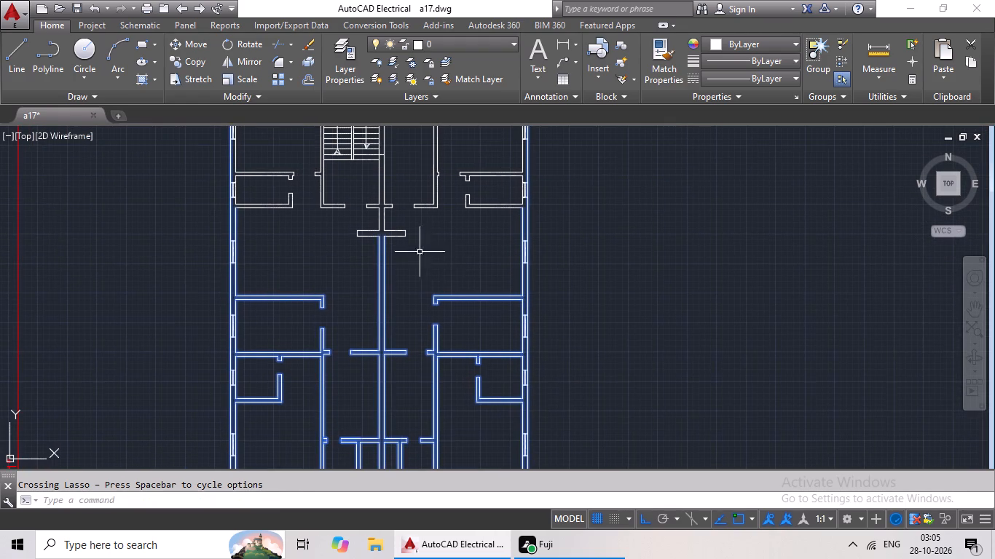
scroll(423, 242, up, 3)
drag(449, 213, 149, 172)
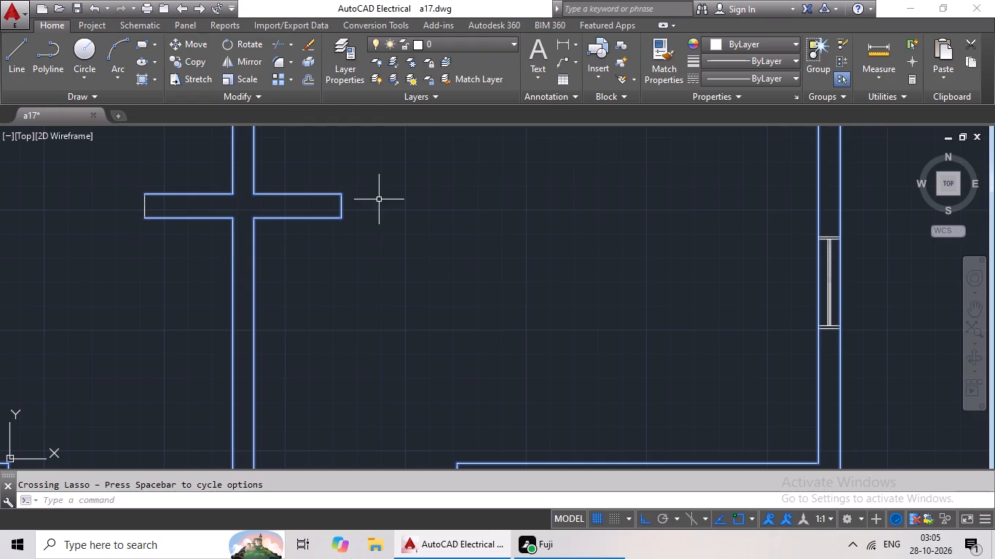
middle_drag(385, 204, 449, 360)
drag(439, 279, 112, 224)
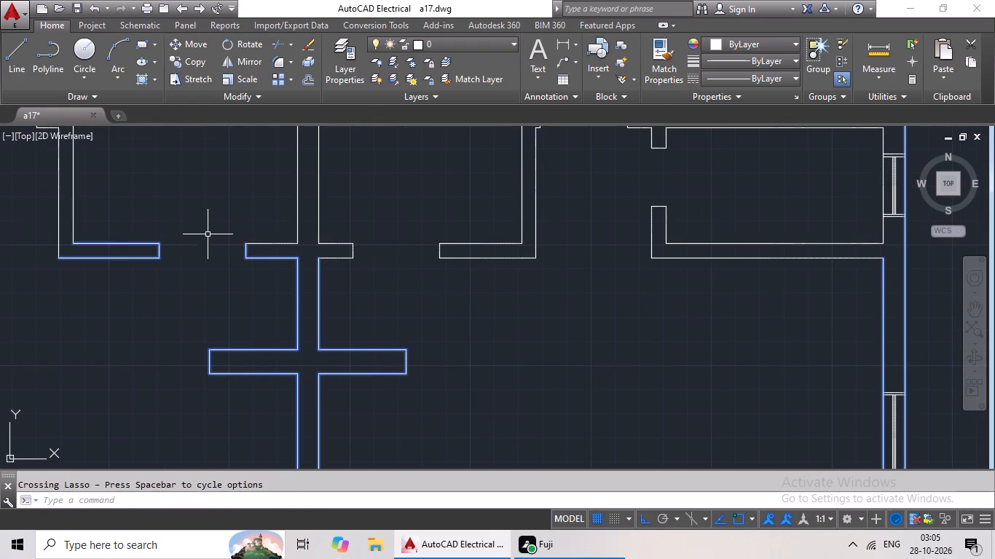
drag(445, 253, 303, 228)
drag(437, 160, 379, 160)
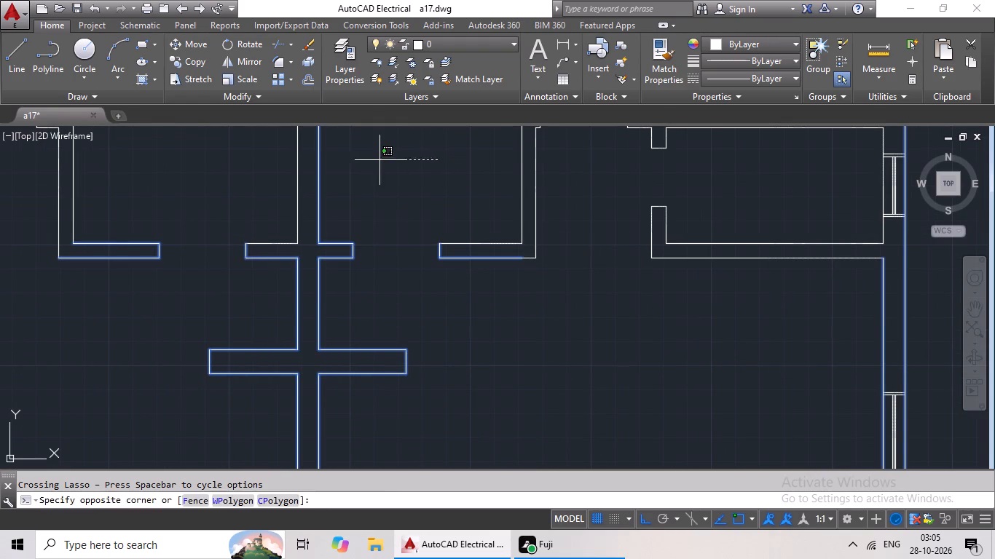
drag(379, 160, 305, 324)
drag(409, 145, 585, 208)
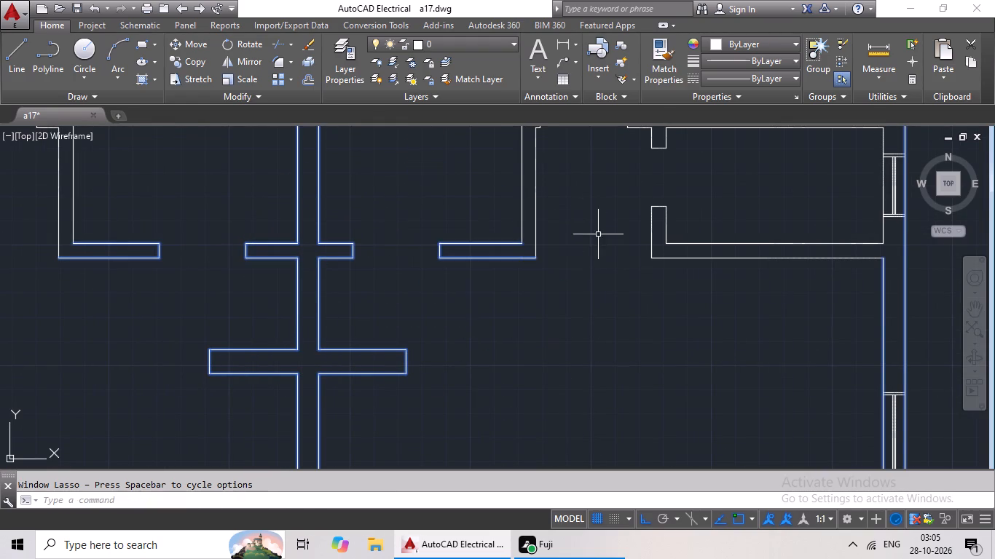
Add the lobby's right wall corner and the right upper small room's walls with their door stubs to the selection.
middle_drag(591, 239, 417, 381)
drag(538, 253, 269, 262)
drag(411, 195, 519, 452)
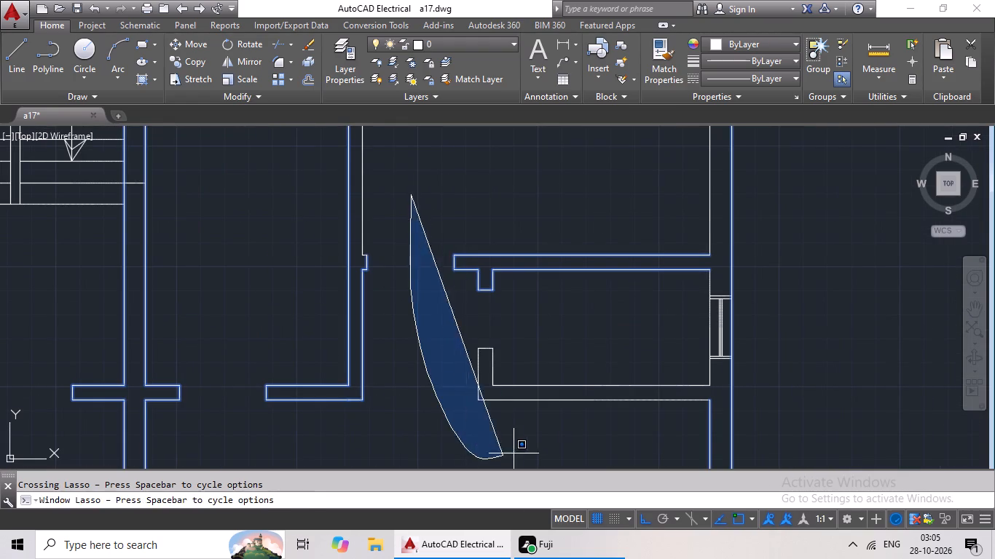
drag(519, 452, 550, 389)
drag(552, 315, 444, 449)
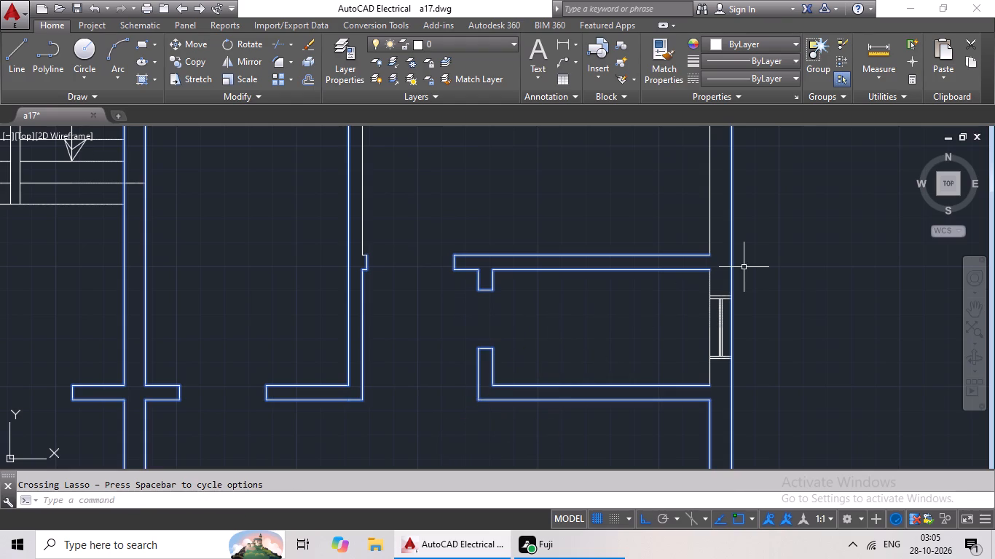
Add the inner outer-wall lines of the right upper small room and top room, plus the top room's lobby-side wall line, to the selection.
scroll(744, 266, up, 2)
drag(774, 266, 569, 312)
middle_drag(560, 296, 440, 458)
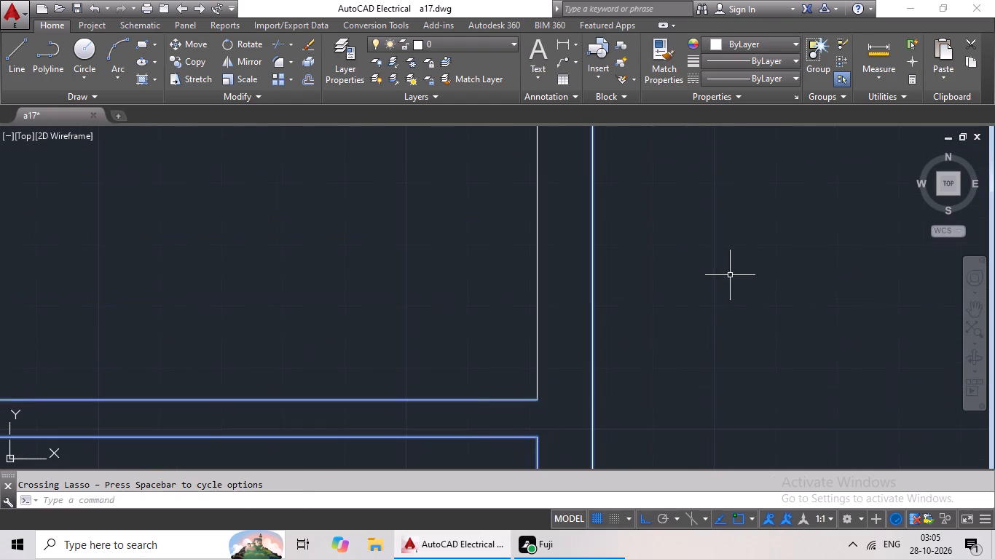
drag(715, 274, 400, 306)
click(469, 367)
scroll(644, 397, down, 3)
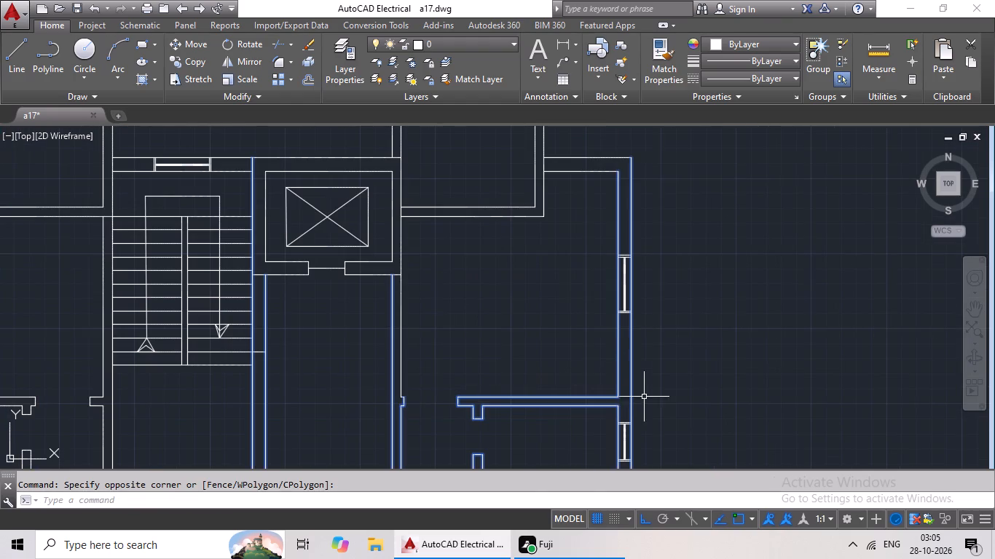
drag(443, 293, 386, 436)
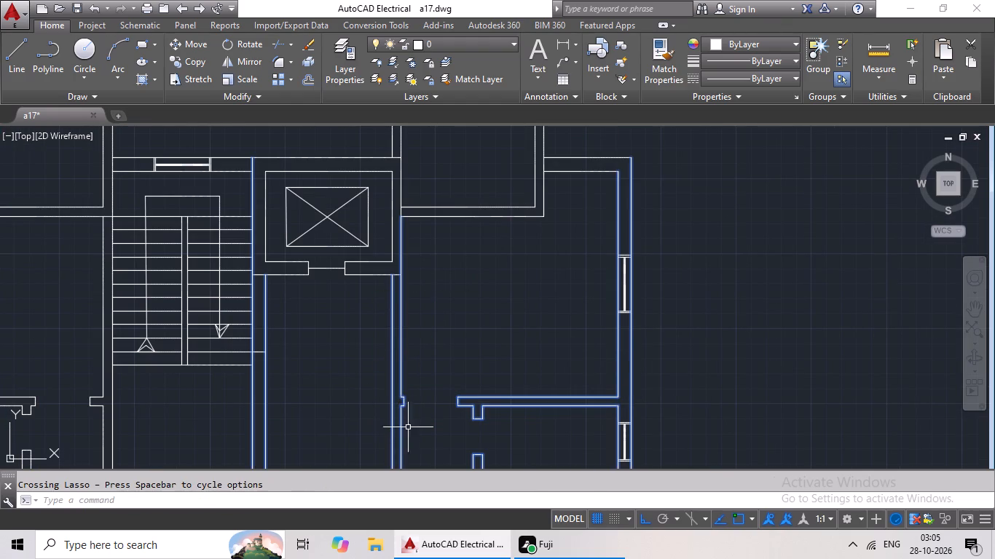
Add the staircase lobby's left wall, the left upper small room's walls and the adjoining outer wall inner lines to the selection.
middle_drag(408, 385, 556, 312)
drag(334, 323, 195, 263)
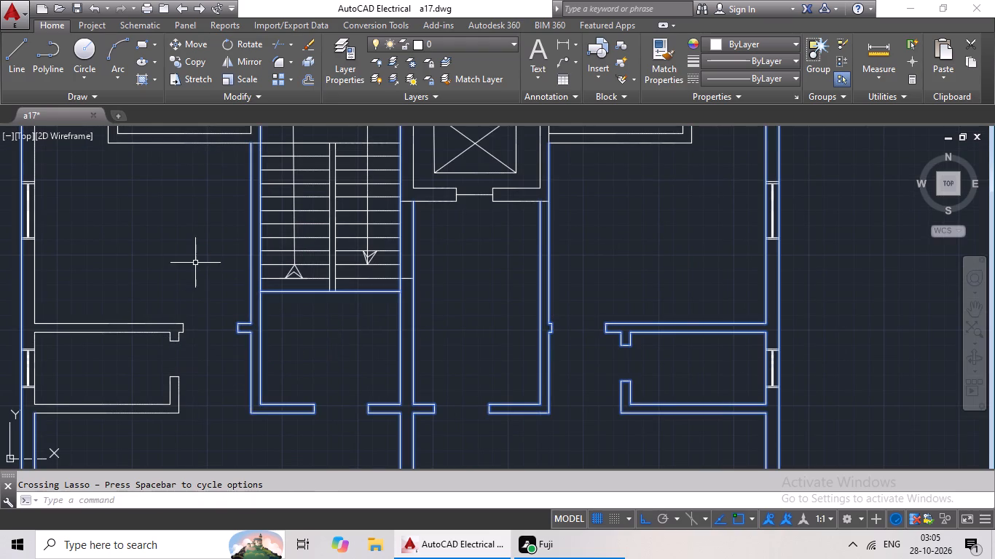
drag(197, 250, 140, 283)
drag(173, 209, 34, 338)
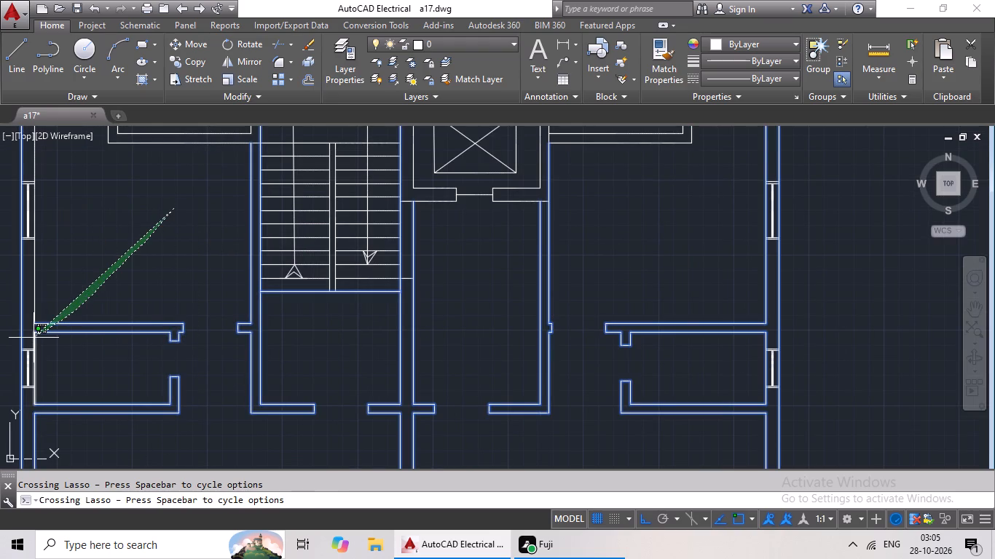
drag(34, 338, 19, 333)
Add the left rectangular projection's double wall lines and the adjoining top wall lines to the selection.
middle_drag(115, 255, 115, 373)
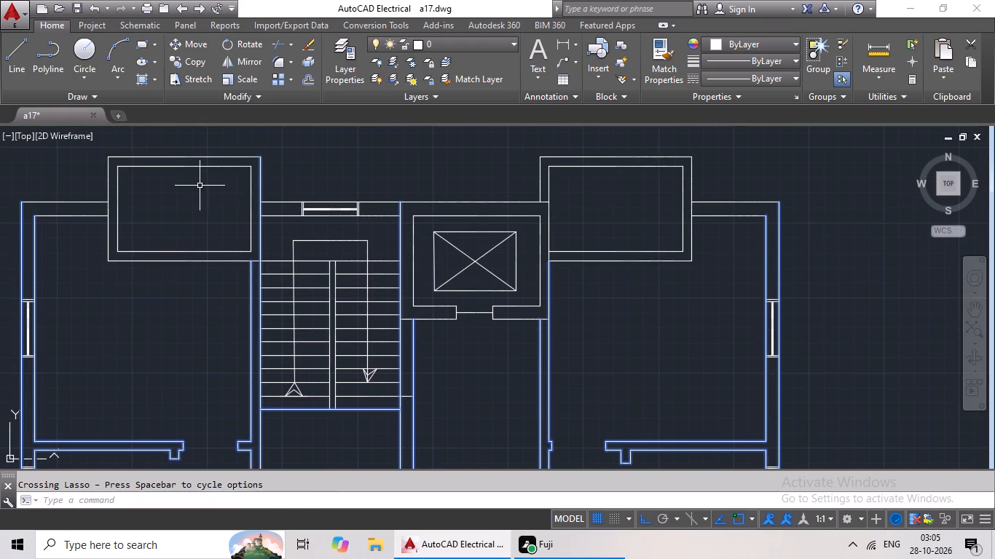
middle_drag(200, 188, 187, 266)
drag(319, 178, 173, 374)
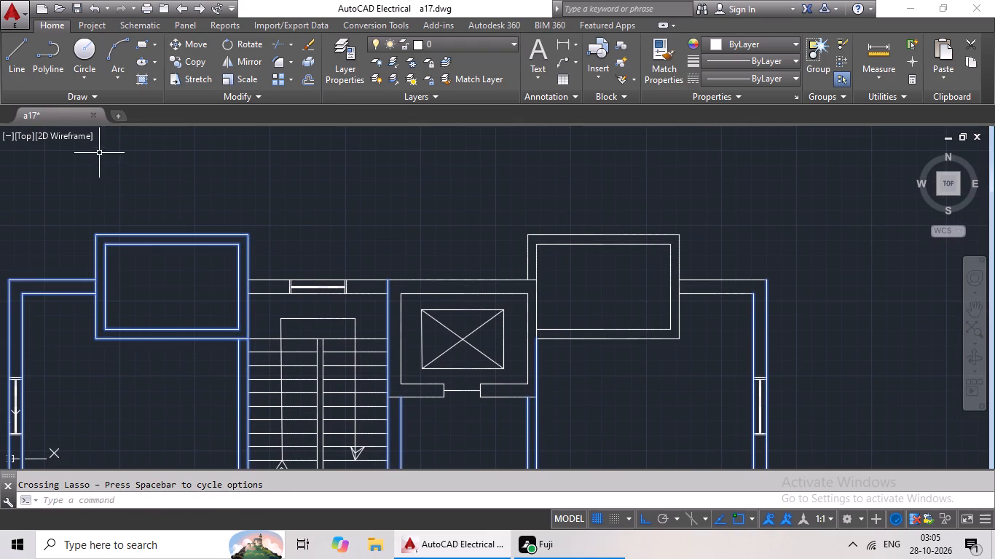
Add the top wall lines over the staircase and lift, the staircase window, and the lift shaft to the selection.
drag(412, 240, 398, 285)
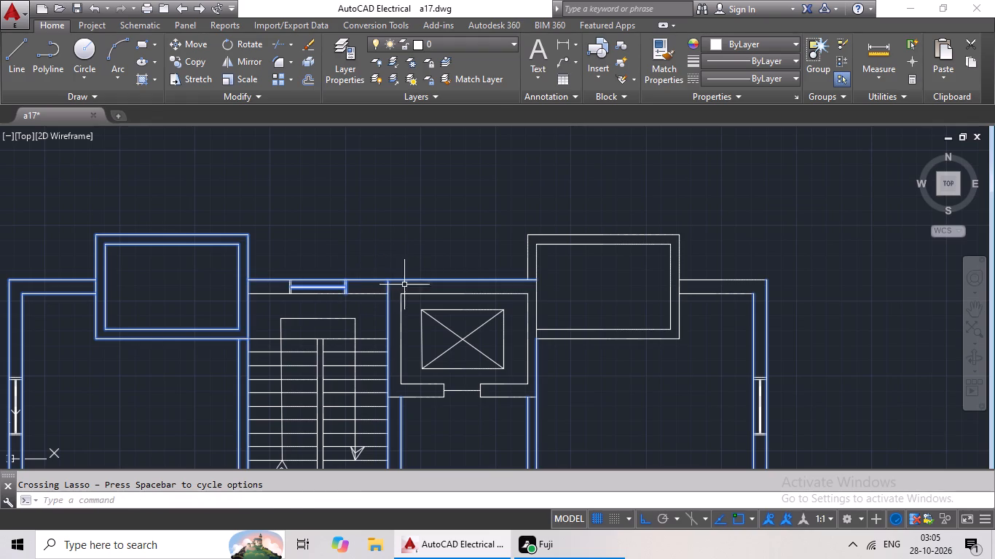
drag(401, 250, 346, 320)
drag(605, 328, 405, 336)
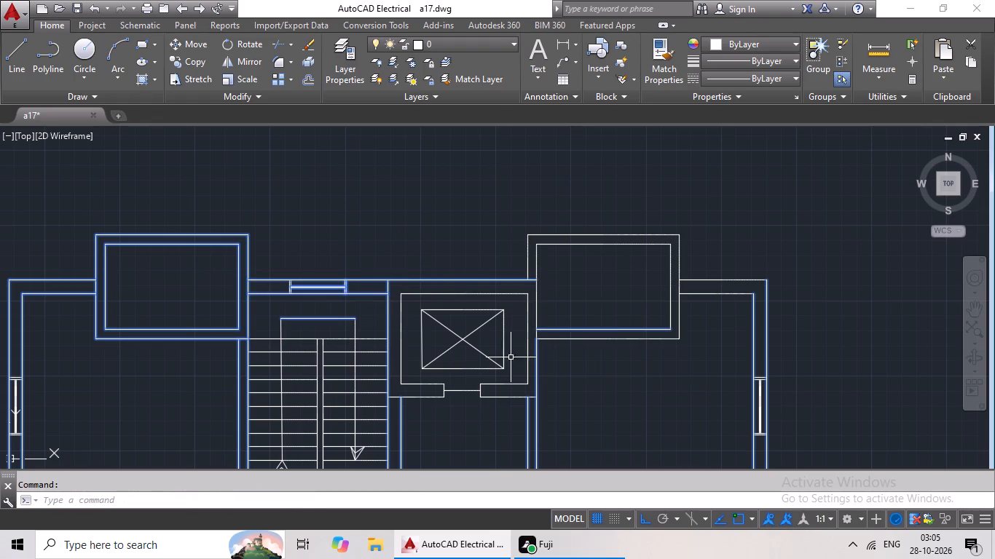
drag(405, 336, 371, 298)
drag(414, 237, 529, 382)
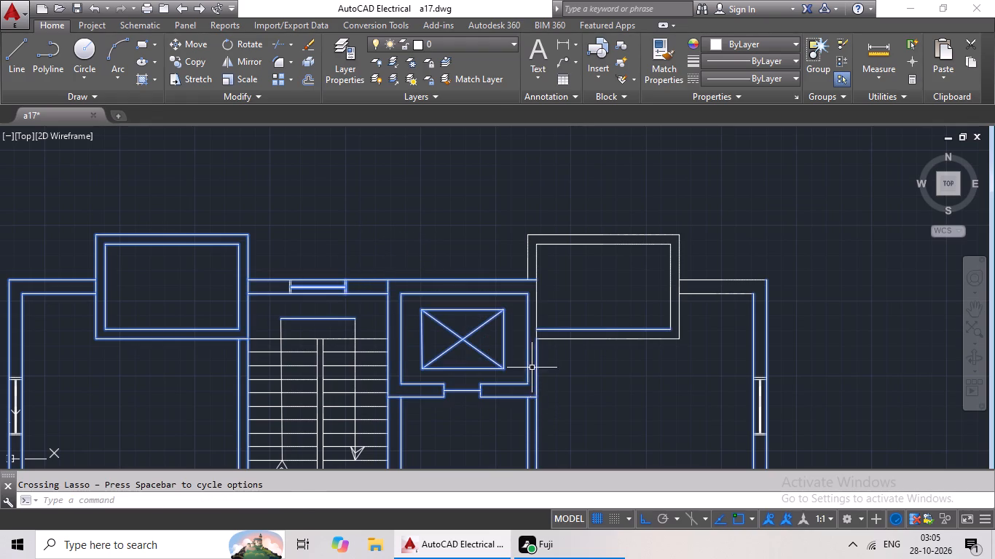
Add the right rectangular projection's double wall lines and the adjoining top wall lines to the selection.
drag(597, 349, 447, 321)
drag(632, 202, 632, 202)
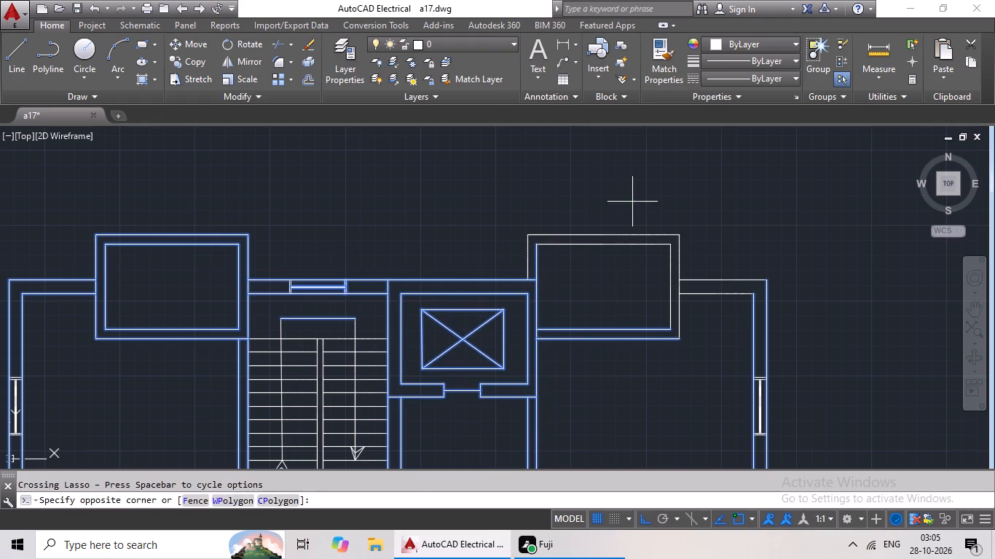
drag(632, 202, 495, 274)
drag(829, 269, 599, 233)
Add the staircase treads, the centre divider and both direction arrows to the selection.
middle_drag(584, 341, 670, 211)
drag(449, 194, 355, 219)
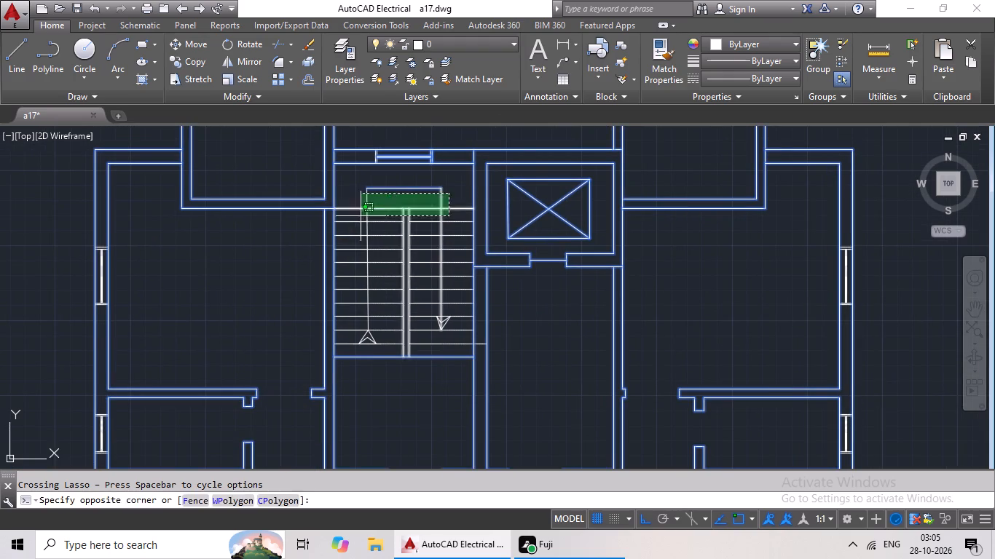
drag(355, 219, 460, 361)
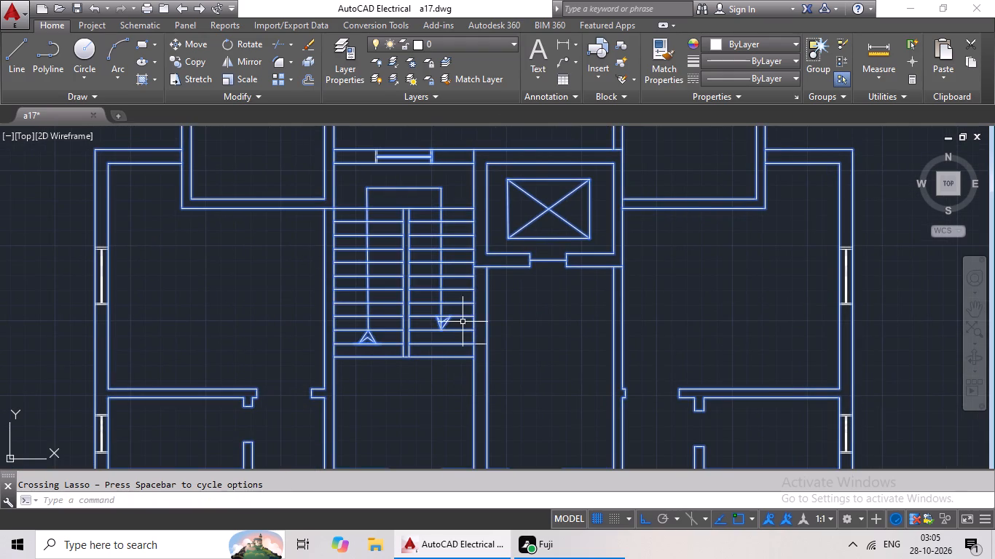
drag(541, 327, 437, 332)
Set the object colour of the selected walls, staircase and lift core to index colour green and clear the selection.
scroll(150, 234, up, 1)
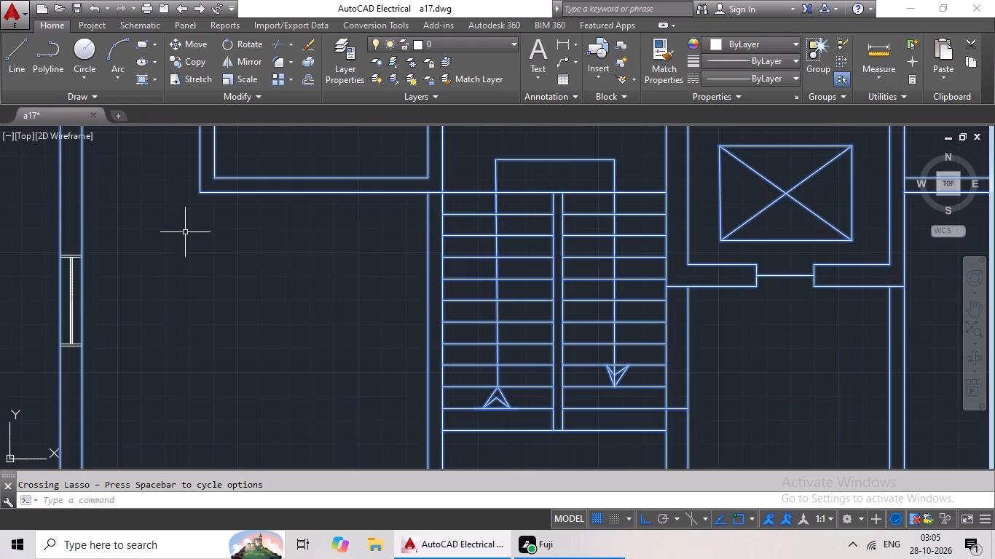
scroll(418, 259, down, 3)
middle_drag(420, 306, 446, 186)
scroll(457, 261, down, 2)
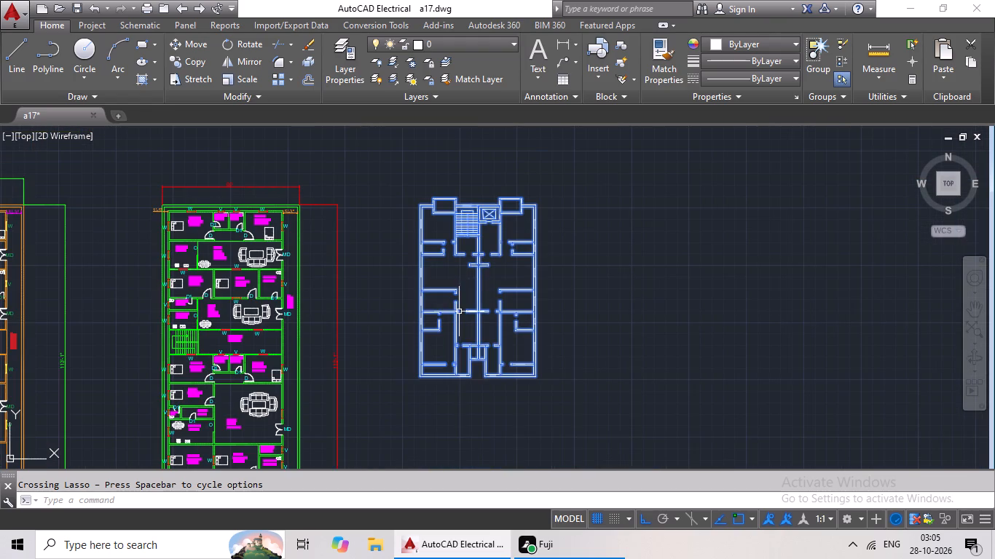
scroll(460, 368, up, 3)
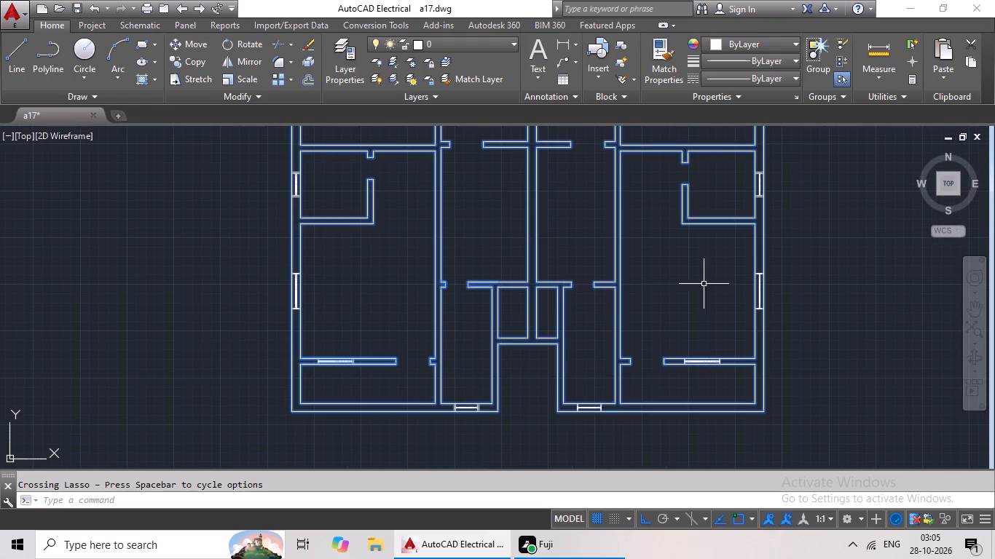
click(793, 44)
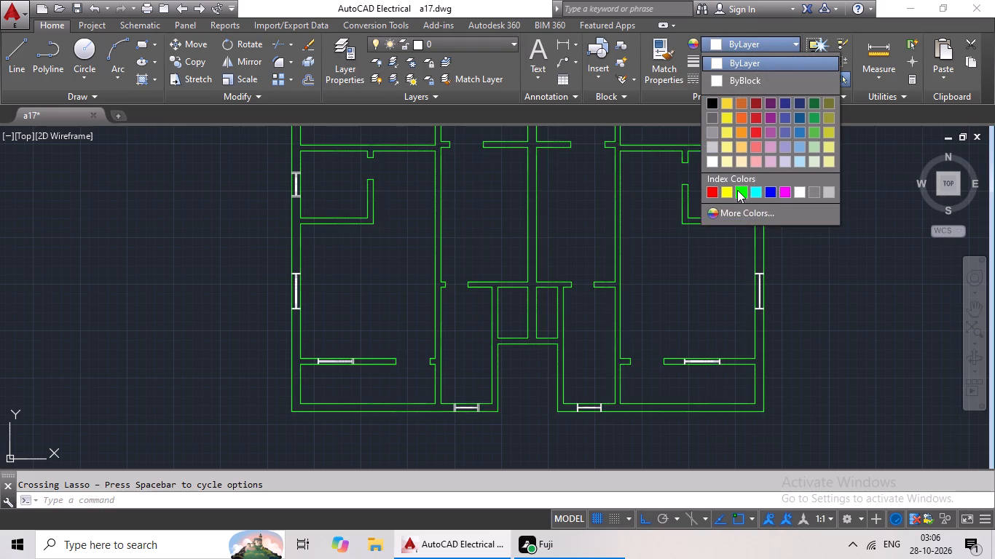
click(737, 190)
scroll(640, 234, down, 4)
middle_drag(642, 234, 577, 293)
key(Escape)
drag(633, 180, 527, 200)
key(Escape)
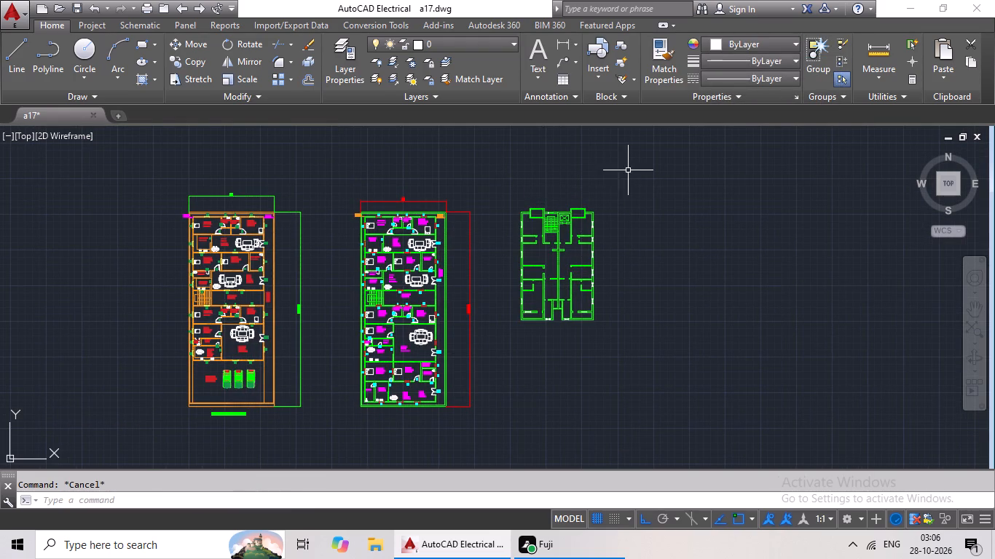
Select the green floor plan together with its windows, set the object colour to red 205,32,39, and clear the selection.
scroll(553, 206, up, 3)
middle_drag(556, 207, 685, 130)
scroll(688, 138, down, 1)
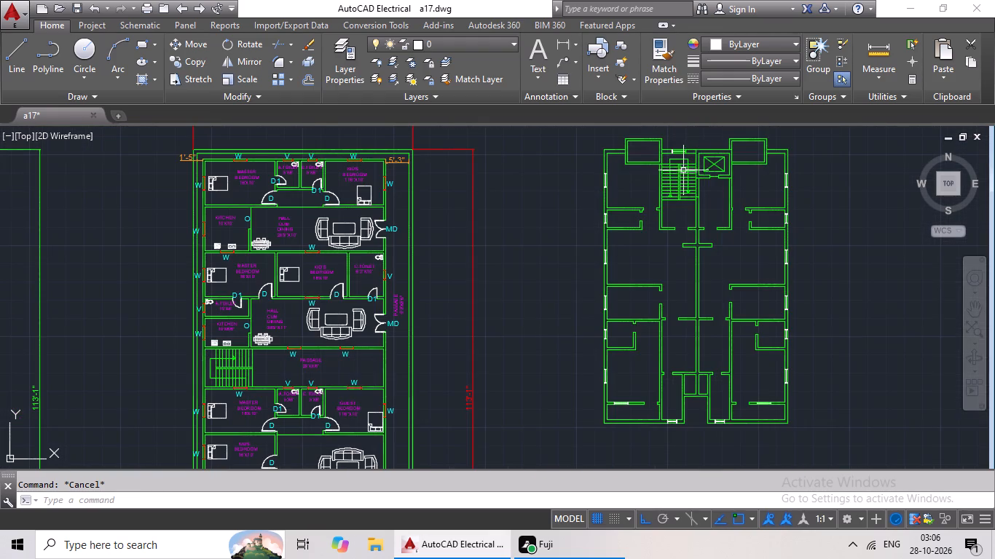
key(Escape)
drag(840, 156, 612, 237)
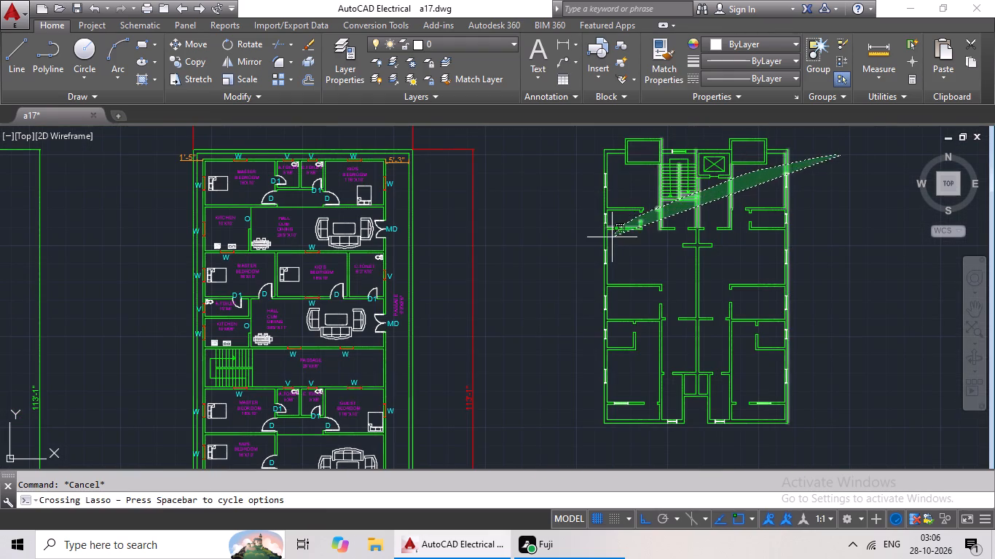
drag(612, 237, 611, 238)
middle_drag(787, 175, 595, 227)
drag(640, 158, 383, 289)
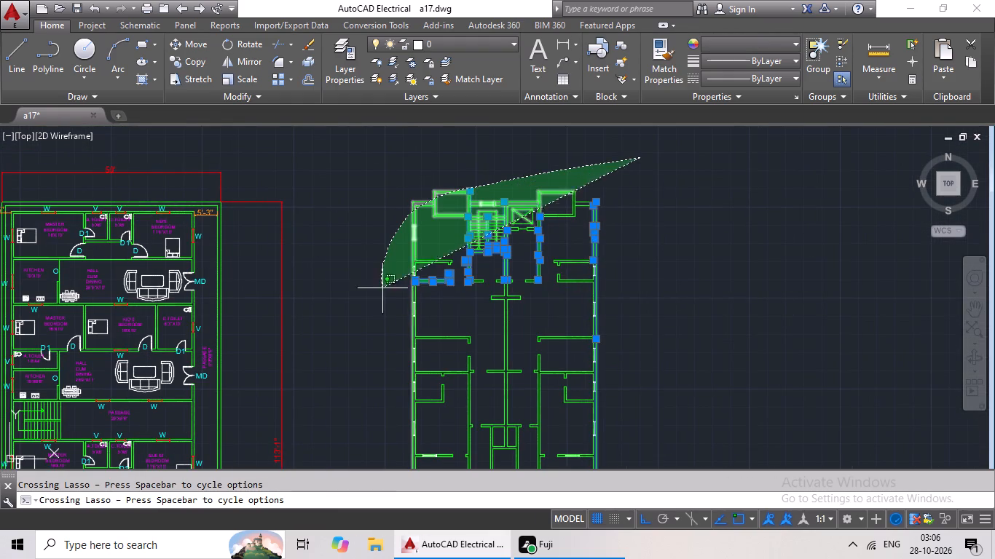
drag(383, 289, 502, 285)
scroll(620, 226, down, 1)
middle_drag(620, 226, 620, 154)
drag(648, 169, 465, 216)
middle_drag(677, 197, 536, 280)
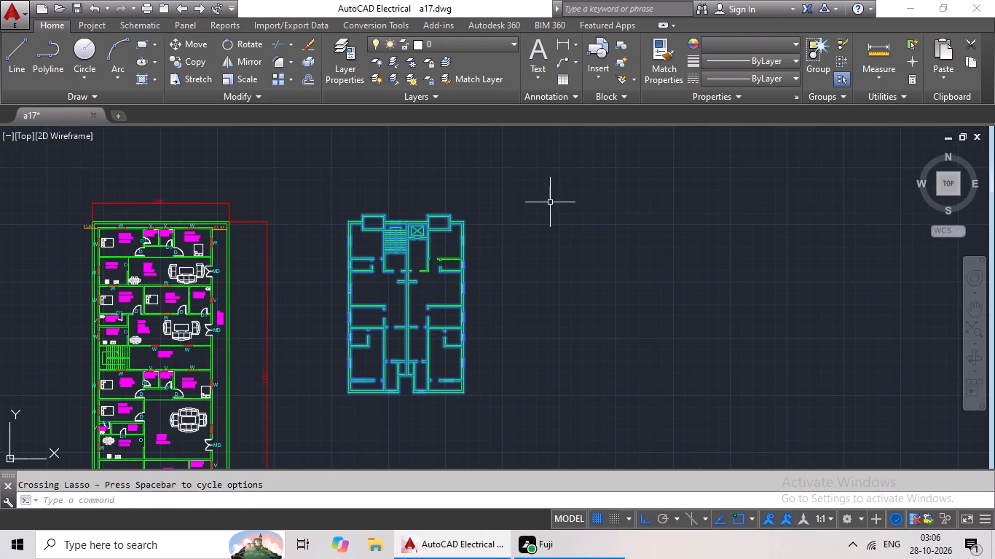
drag(551, 199, 404, 294)
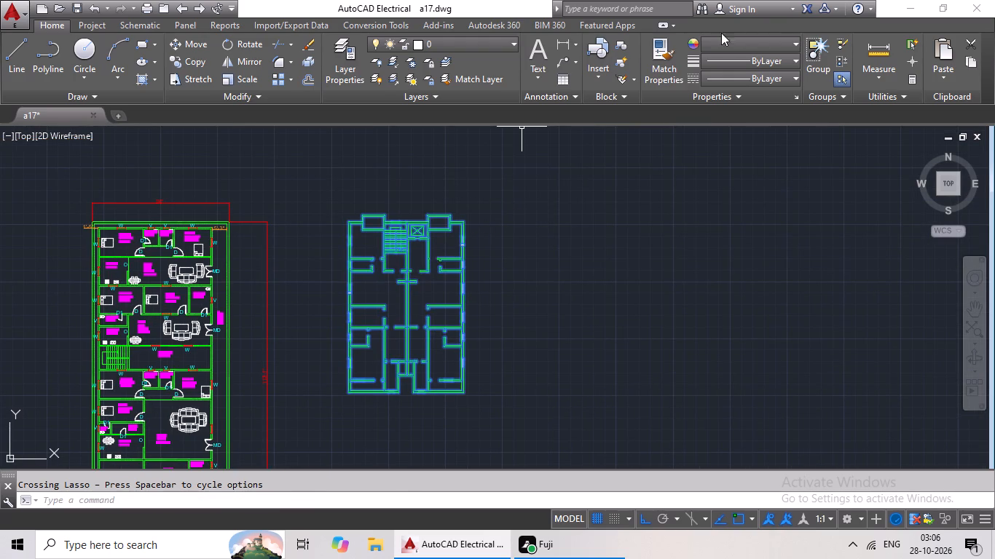
click(796, 41)
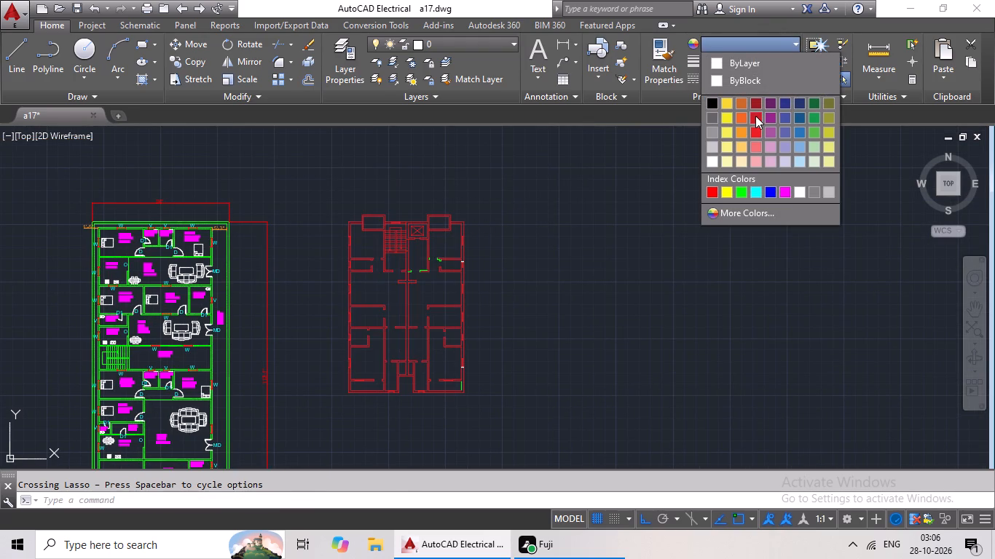
click(755, 116)
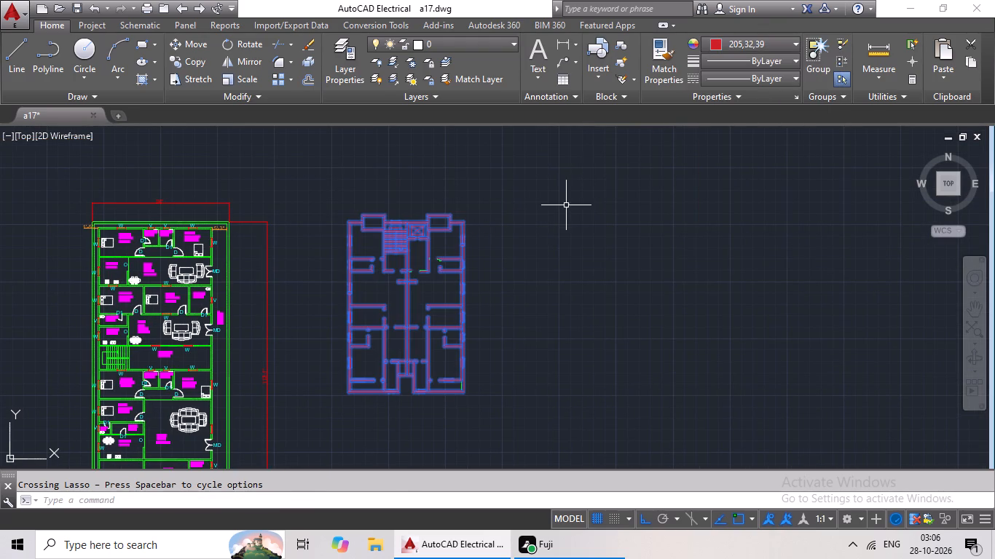
key(Escape)
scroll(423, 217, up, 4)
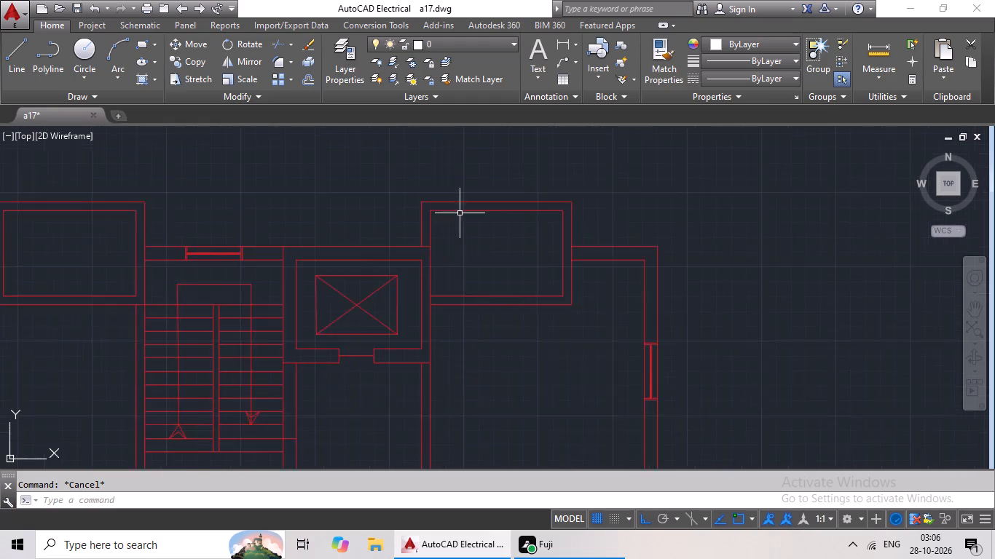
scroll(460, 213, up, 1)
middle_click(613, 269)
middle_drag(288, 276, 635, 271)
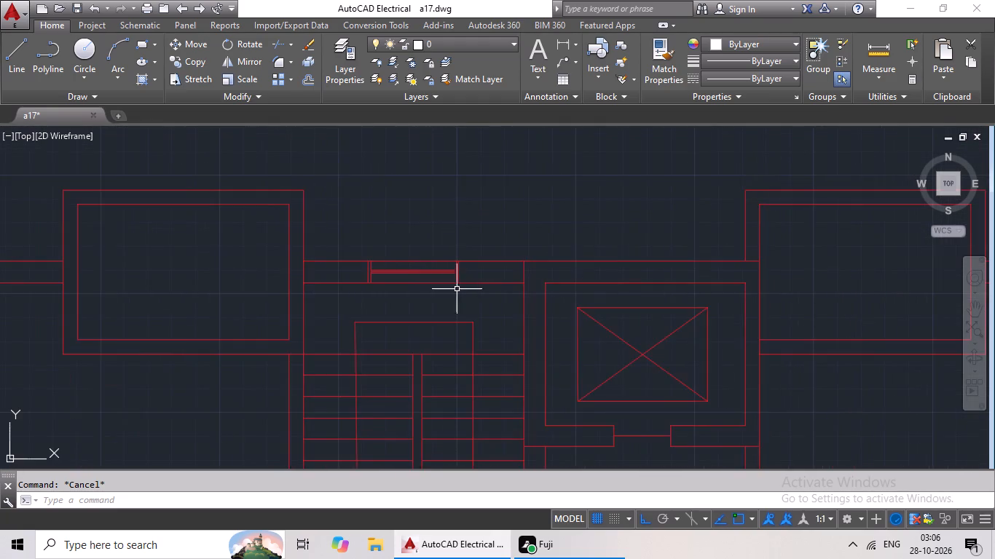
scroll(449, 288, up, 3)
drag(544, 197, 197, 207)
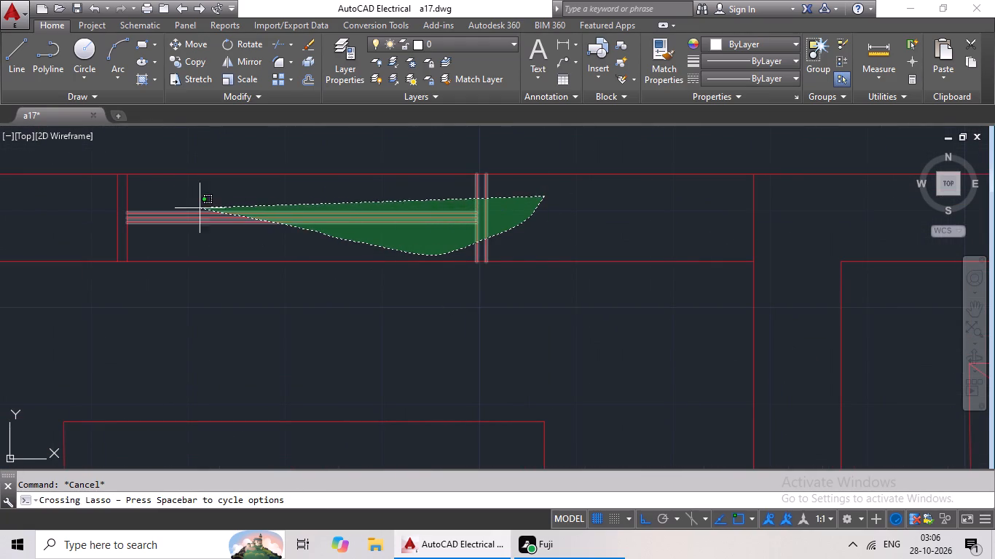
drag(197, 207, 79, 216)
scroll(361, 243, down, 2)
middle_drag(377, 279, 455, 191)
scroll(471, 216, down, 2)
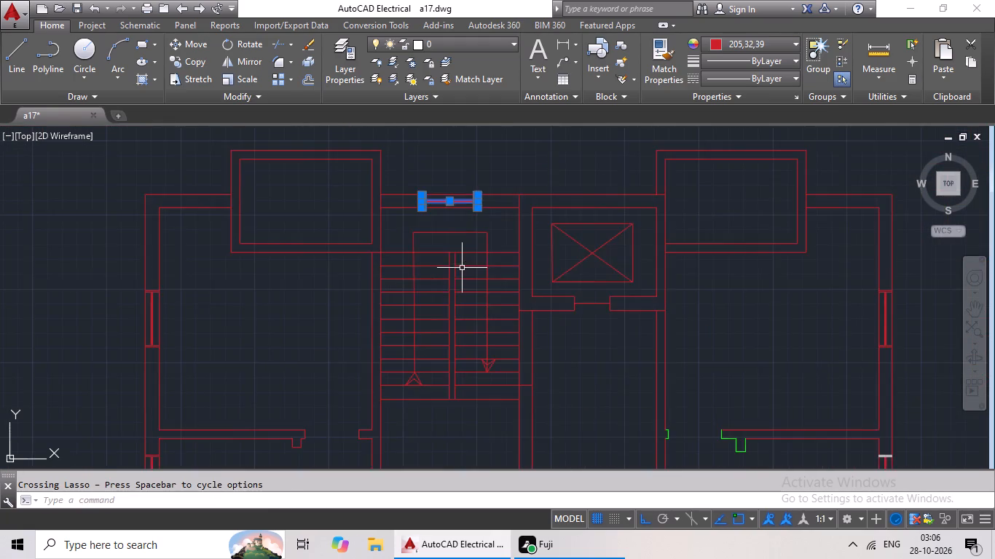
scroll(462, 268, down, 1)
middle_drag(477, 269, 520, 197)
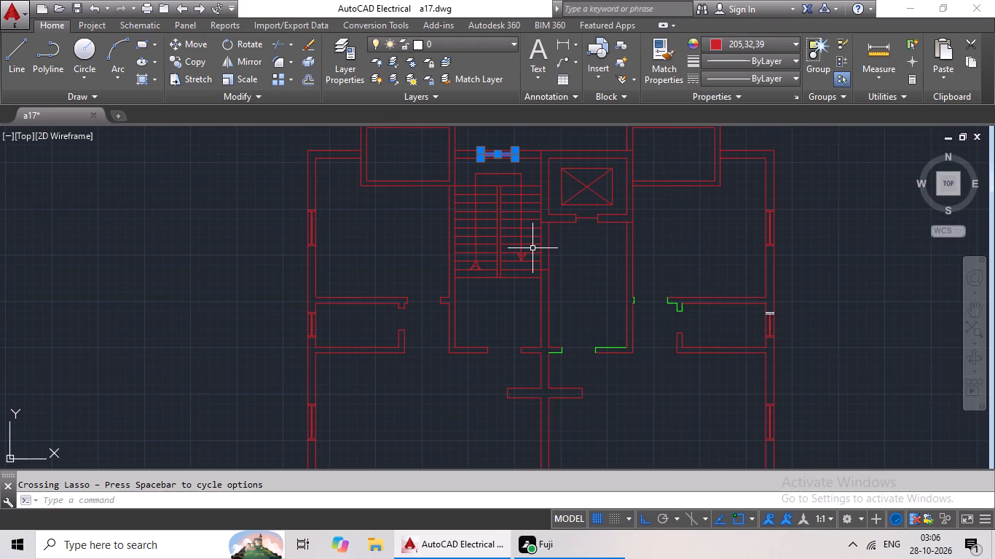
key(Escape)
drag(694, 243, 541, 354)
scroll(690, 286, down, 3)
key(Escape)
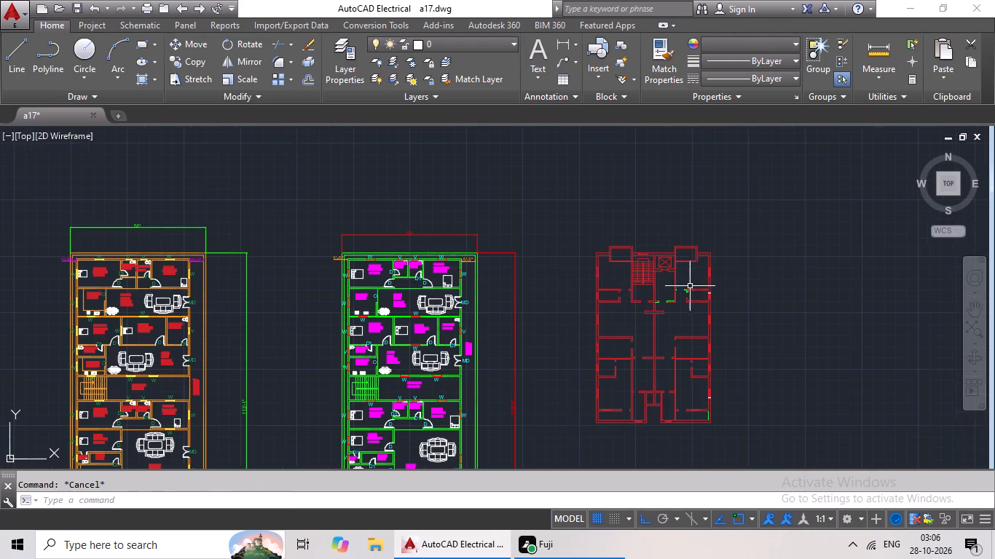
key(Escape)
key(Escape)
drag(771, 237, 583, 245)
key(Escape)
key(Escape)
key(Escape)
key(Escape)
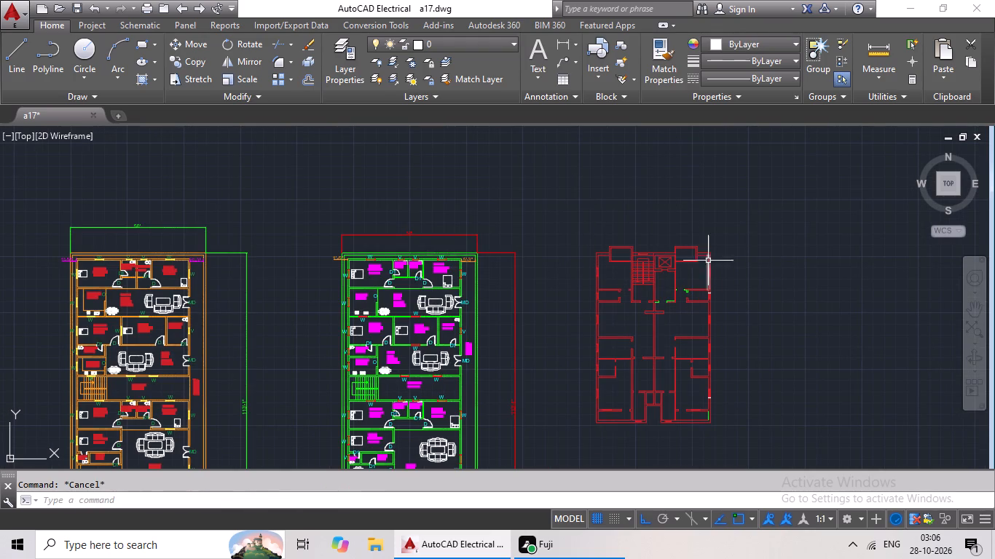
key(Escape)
Select the entire red floor plan with its windows and remaining green lines, and open the object colour choices.
drag(734, 236, 666, 457)
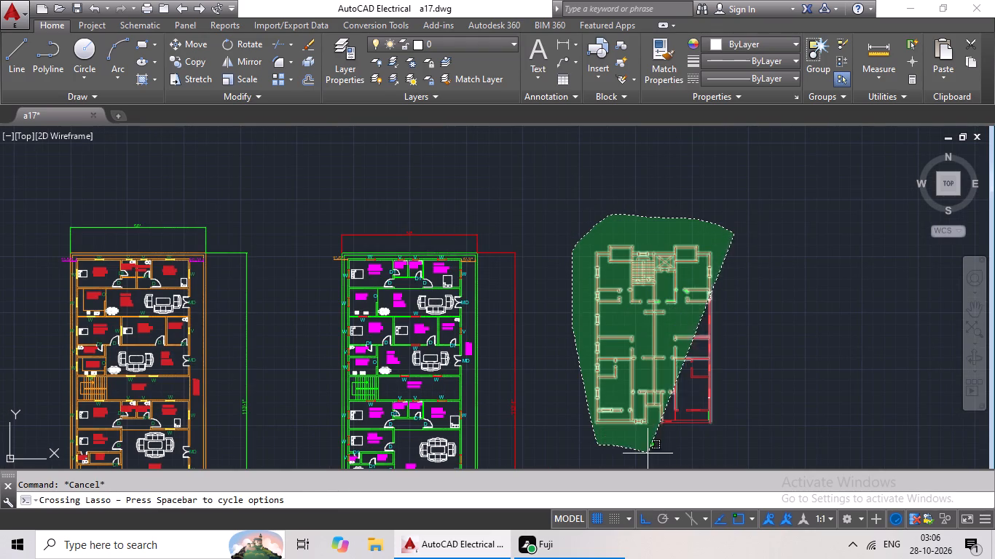
drag(666, 457, 740, 445)
scroll(657, 298, up, 3)
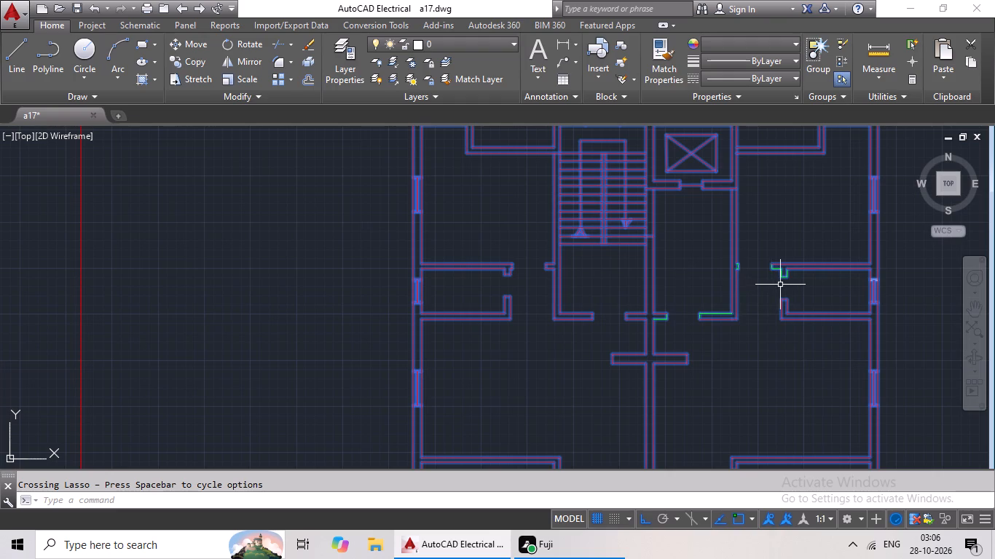
scroll(782, 285, down, 1)
middle_drag(782, 283, 544, 161)
scroll(710, 240, down, 1)
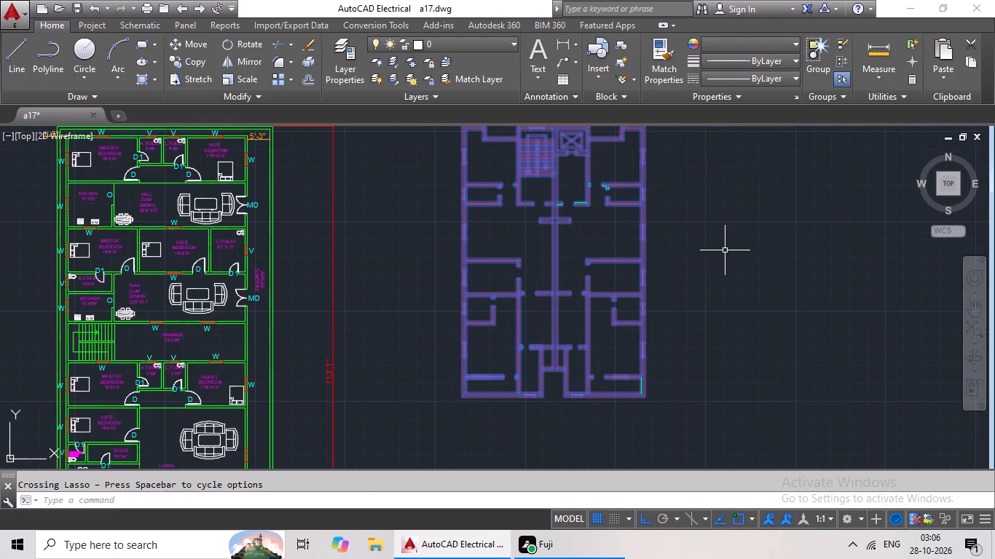
click(795, 42)
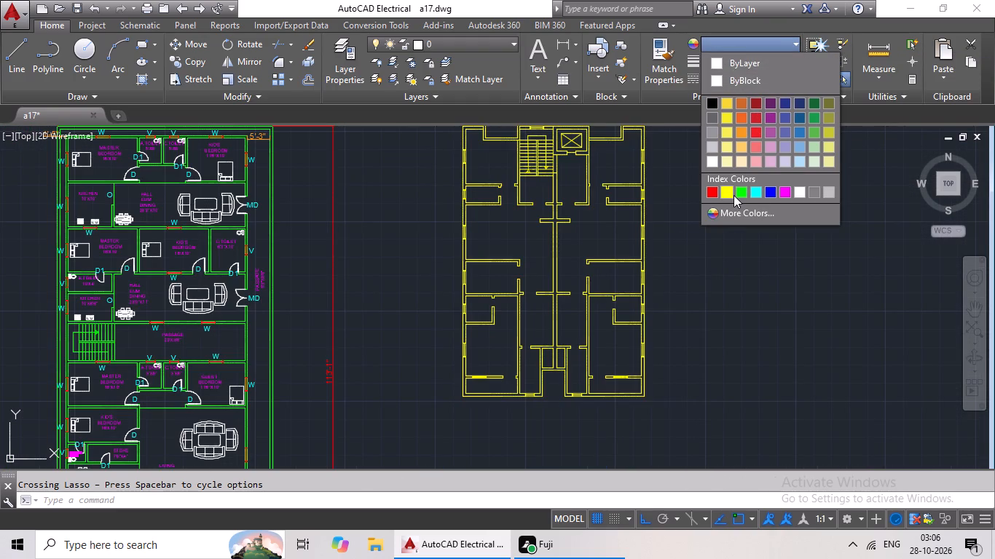
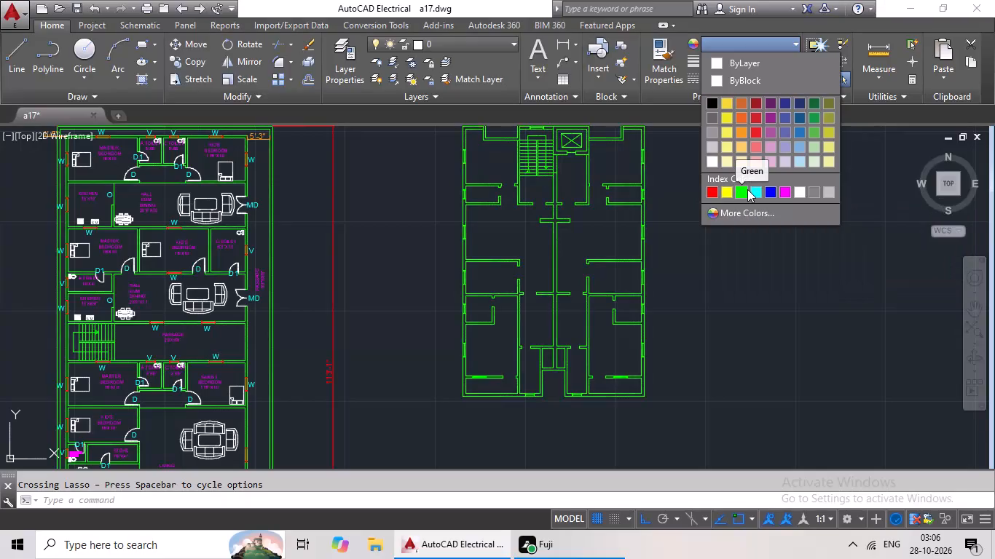
Set the object colour of the selected floor plan to index colour magenta and clear the selection.
click(782, 192)
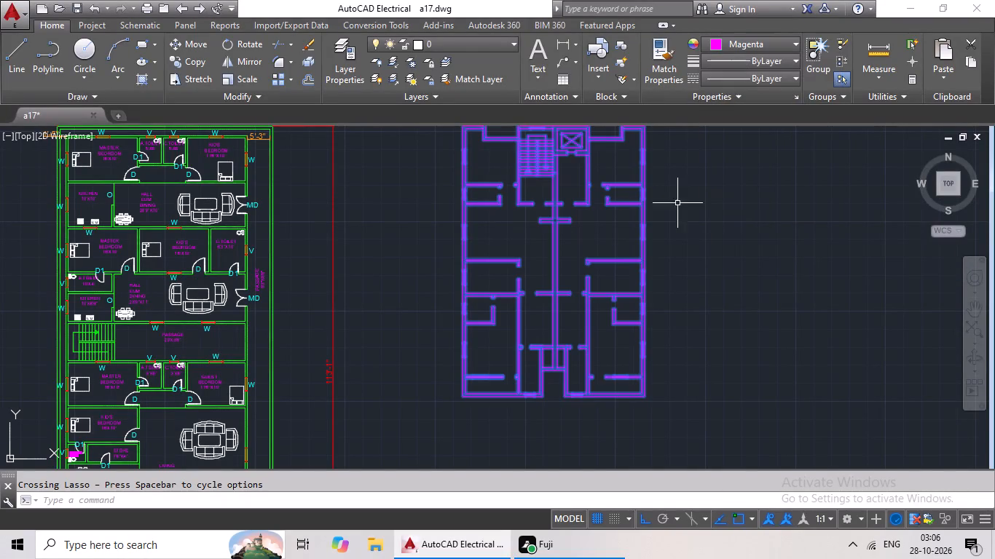
key(Escape)
Select the window lines in the top outer wall above the staircase.
middle_drag(635, 197, 535, 236)
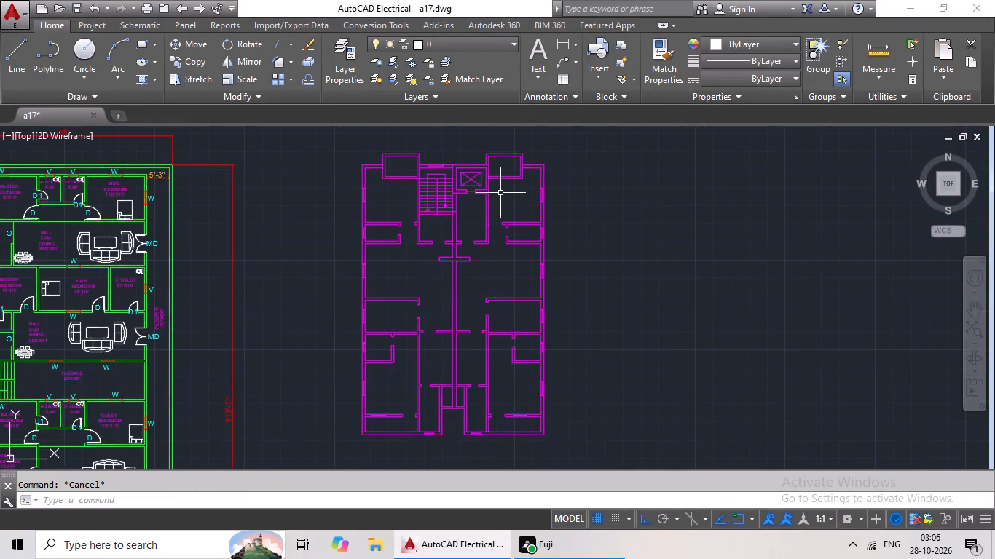
scroll(502, 192, up, 2)
middle_drag(506, 181, 533, 301)
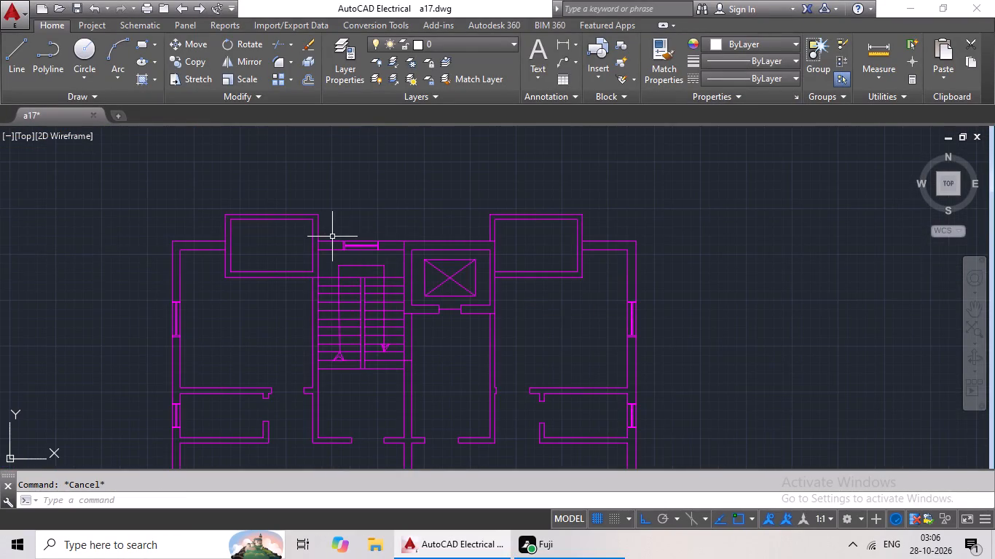
scroll(334, 242, up, 4)
drag(648, 244, 581, 285)
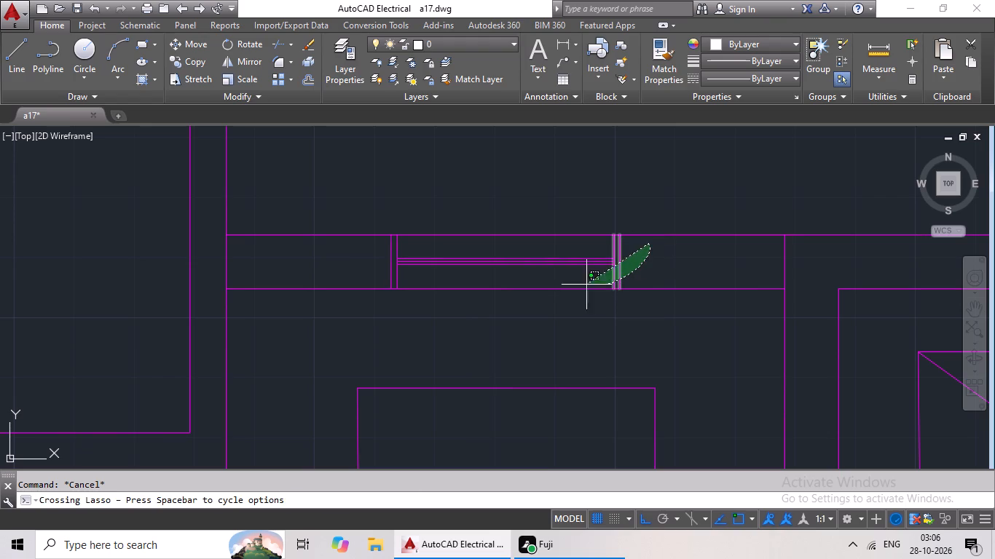
drag(581, 285, 339, 239)
Add the uppermost window of the right outer wall, with its jamb lines, to the selection.
scroll(456, 291, down, 3)
middle_drag(463, 293, 348, 135)
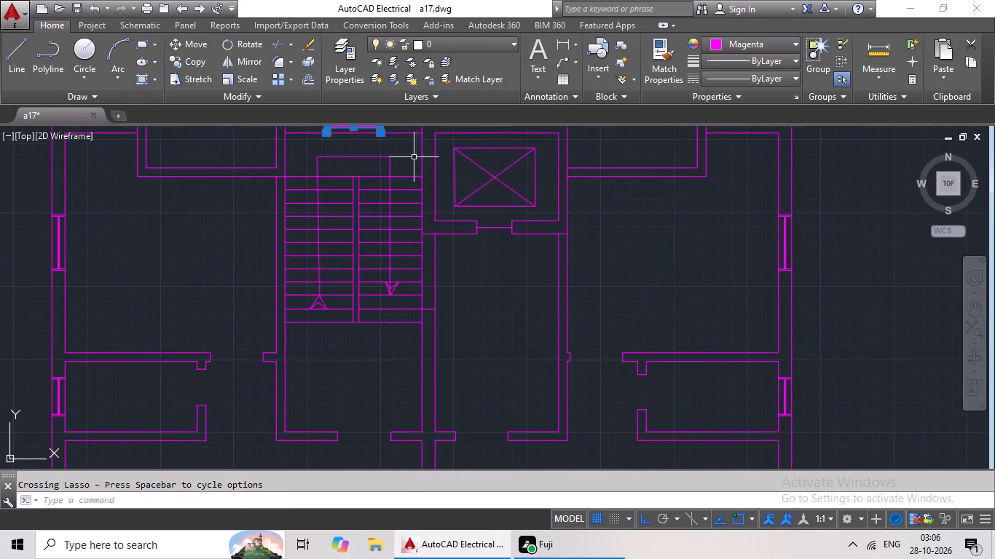
middle_drag(639, 274, 463, 189)
middle_drag(605, 239, 457, 263)
scroll(467, 177, up, 4)
middle_drag(467, 176, 468, 264)
scroll(460, 247, down, 1)
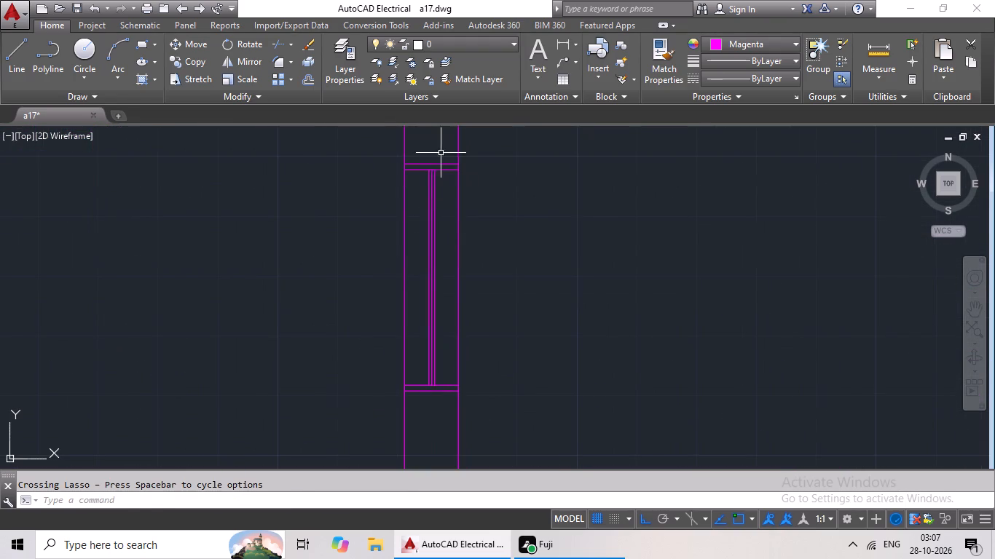
drag(444, 145, 434, 415)
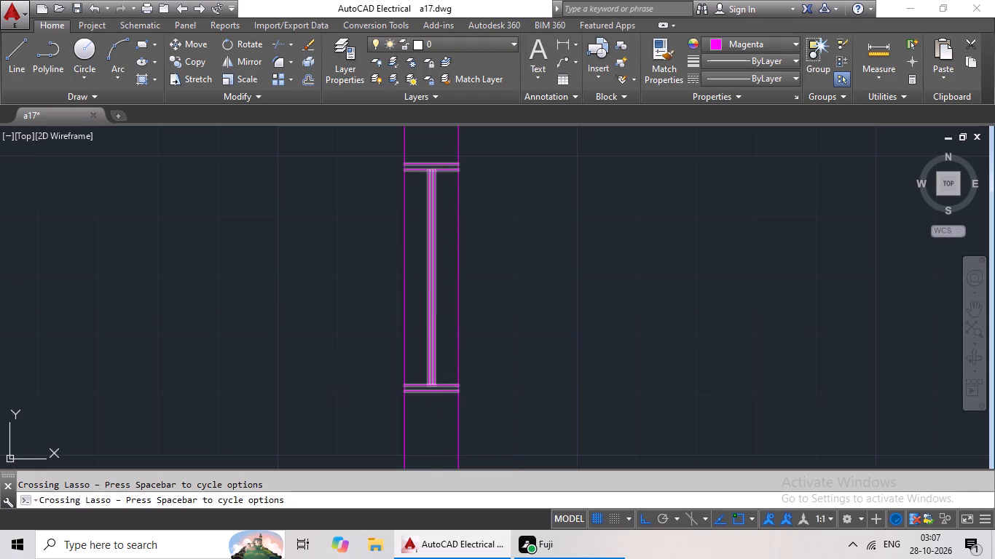
Add the small second window from the top of the right outer wall to the selection.
scroll(385, 301, down, 1)
middle_drag(357, 301, 412, 160)
scroll(411, 191, down, 2)
middle_drag(404, 253, 442, 196)
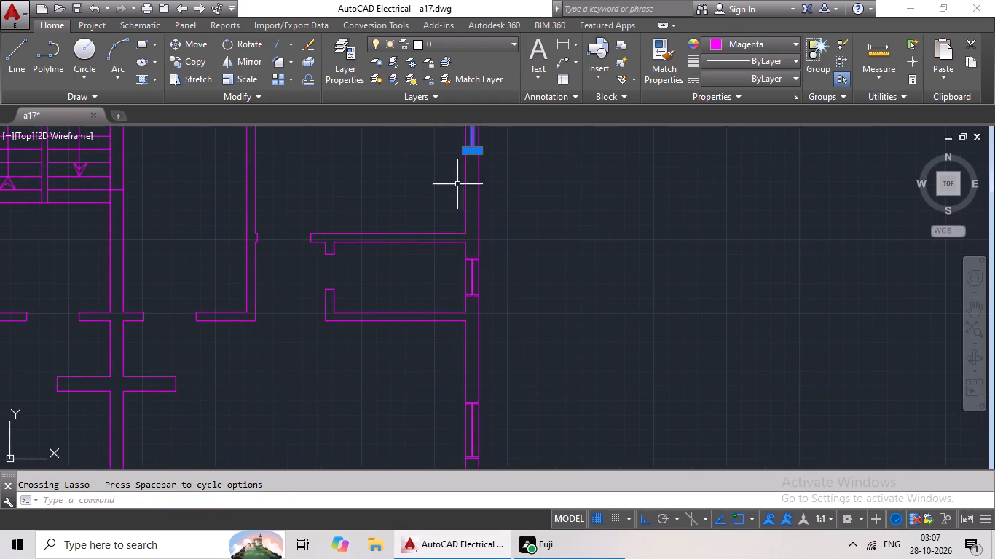
scroll(468, 295, up, 4)
scroll(476, 279, down, 2)
middle_drag(481, 263, 420, 269)
drag(425, 162, 420, 275)
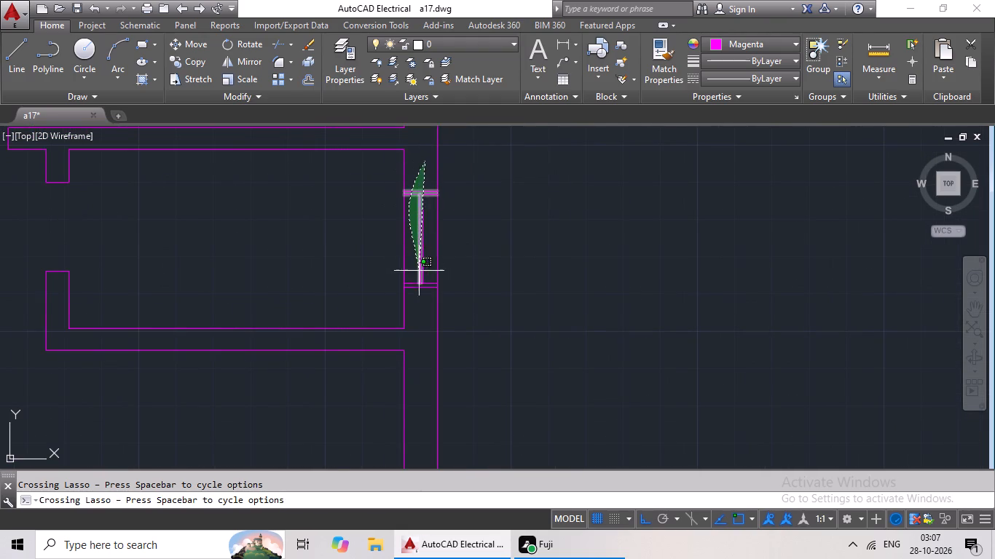
drag(420, 275, 425, 307)
Add the two uppermost windows of the left outer wall, with their jamb lines, to the selection.
scroll(370, 280, down, 3)
middle_drag(345, 278, 575, 277)
scroll(398, 263, down, 1)
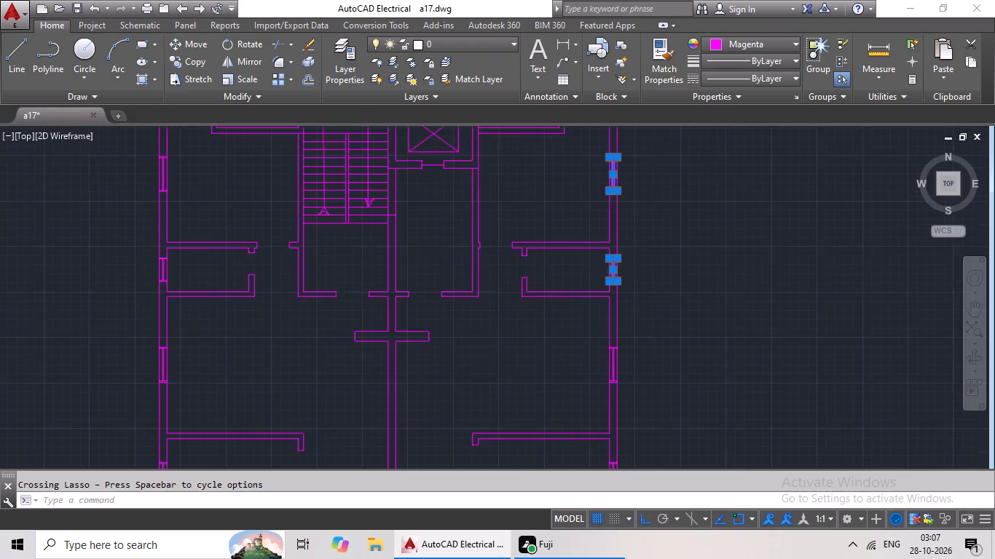
scroll(264, 194, up, 4)
middle_drag(206, 192, 248, 183)
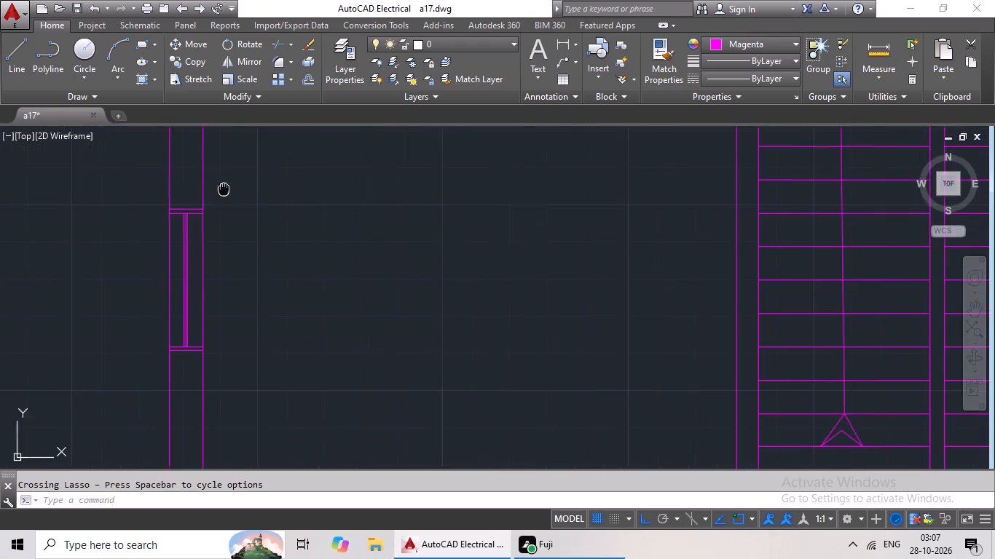
middle_drag(248, 183, 291, 167)
drag(273, 152, 256, 194)
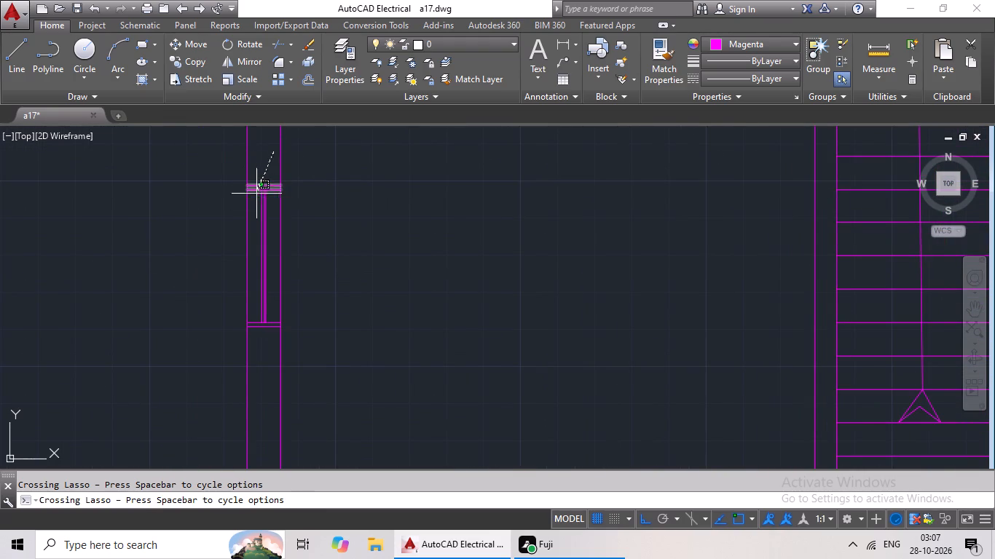
drag(256, 194, 267, 345)
scroll(409, 277, down, 2)
middle_drag(409, 278, 435, 132)
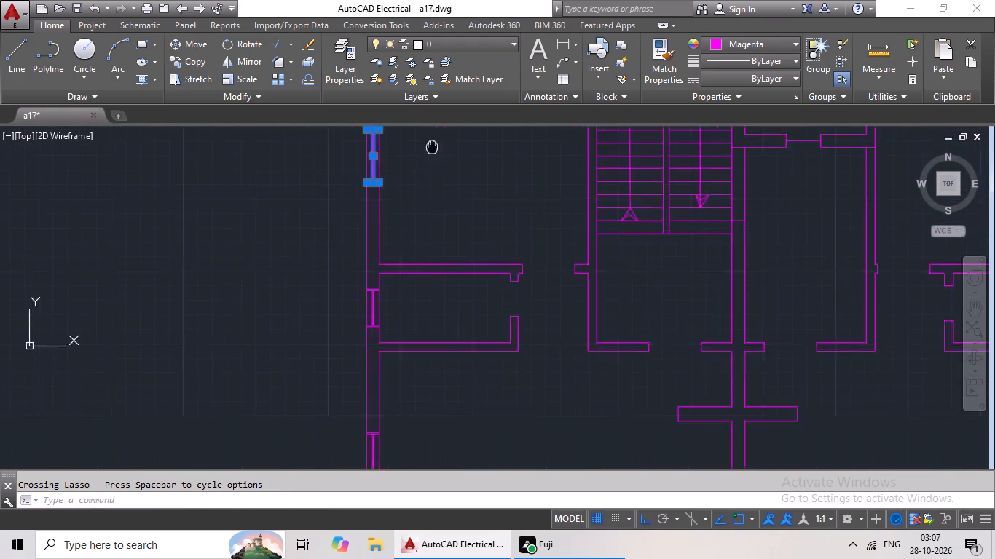
middle_drag(435, 132, 436, 129)
scroll(381, 277, up, 2)
drag(383, 186, 373, 214)
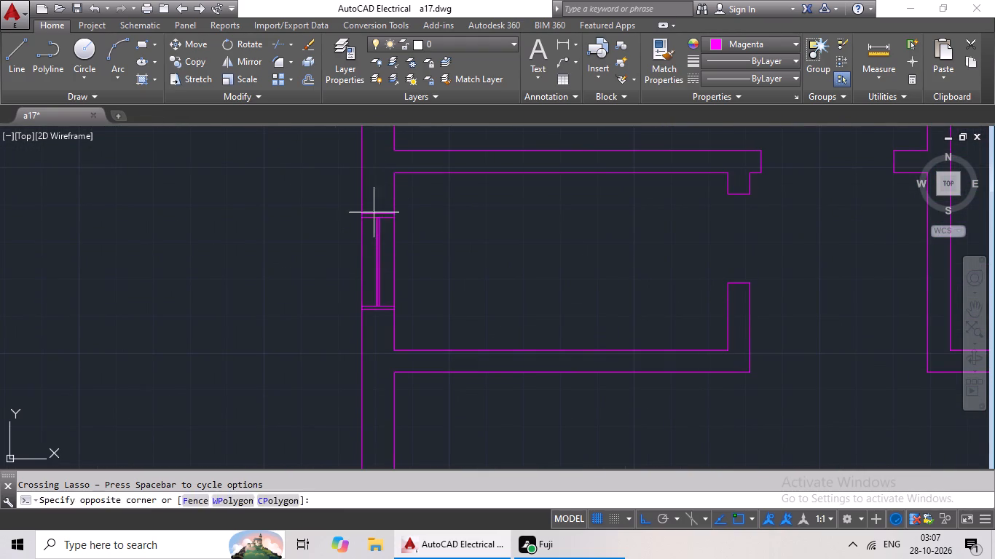
drag(373, 214, 374, 341)
Add the third window from the top in both the left and right outer walls to the selection.
scroll(486, 273, down, 2)
middle_drag(512, 270, 305, 221)
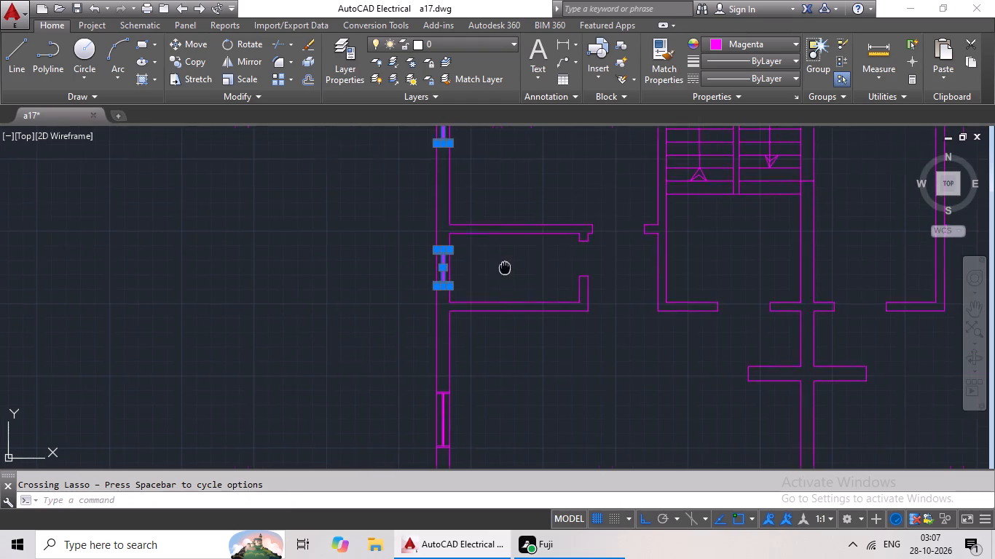
middle_drag(305, 221, 304, 220)
scroll(400, 228, down, 2)
scroll(333, 297, up, 4)
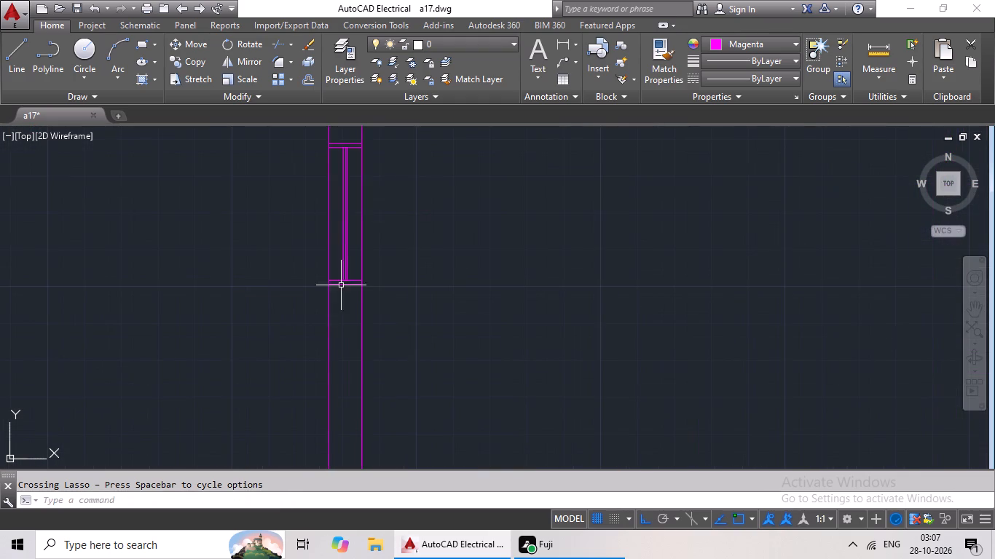
middle_drag(353, 195, 342, 245)
drag(339, 173, 331, 213)
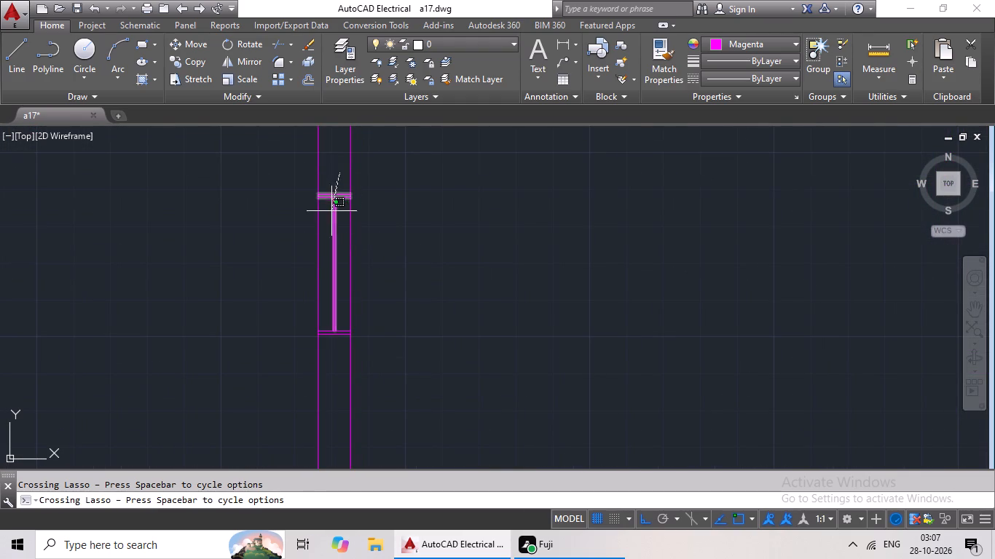
drag(331, 213, 337, 350)
scroll(457, 276, down, 3)
middle_drag(504, 277, 245, 189)
scroll(615, 173, up, 3)
drag(619, 132, 612, 325)
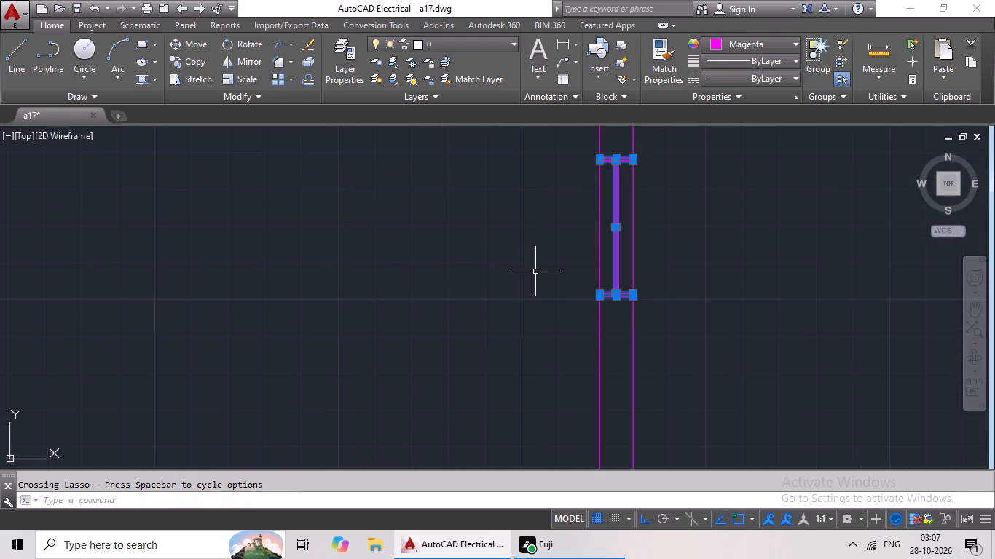
Add the fourth window from the top of the left outer wall to the selection.
scroll(511, 232, down, 5)
middle_drag(481, 238, 538, 187)
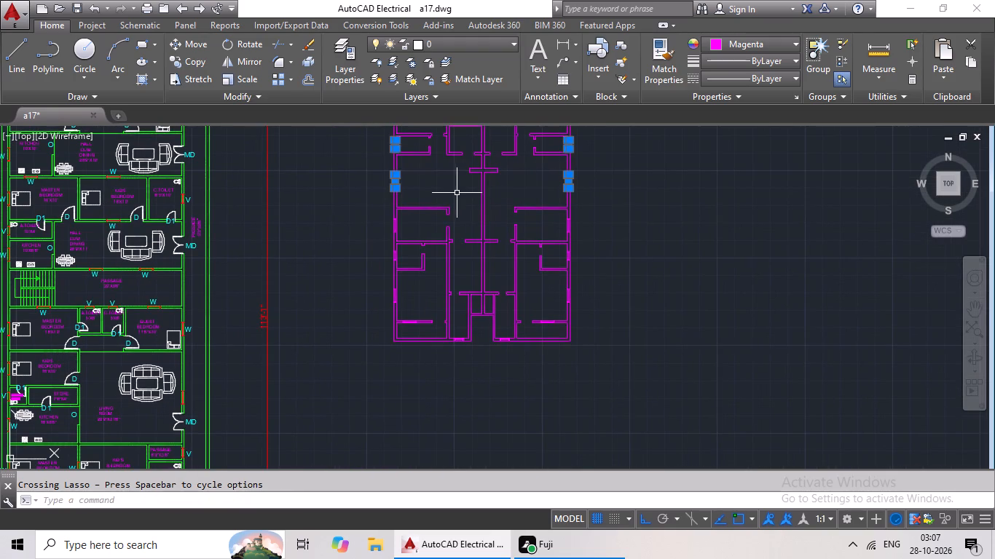
scroll(403, 228, up, 6)
middle_drag(367, 209, 367, 226)
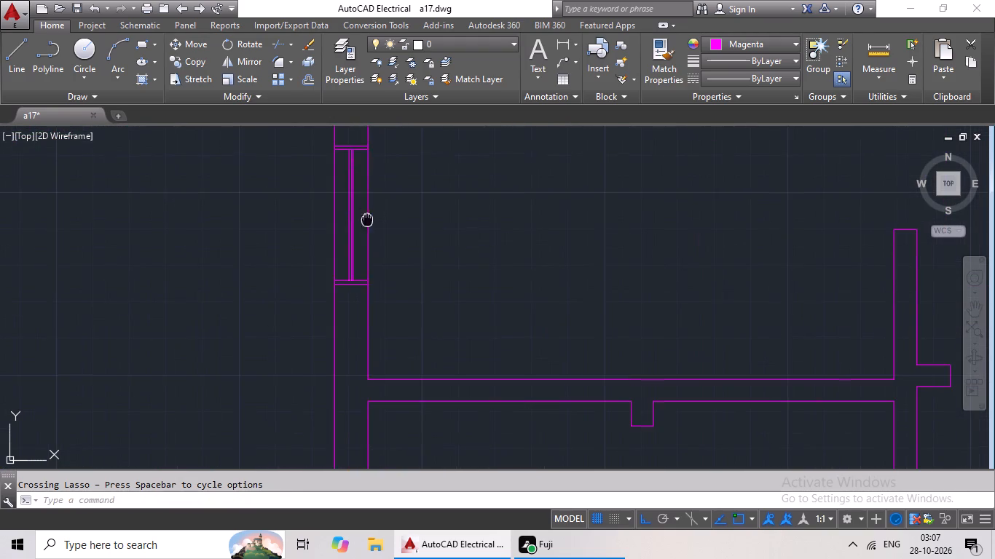
middle_drag(367, 226, 366, 264)
drag(353, 176, 347, 264)
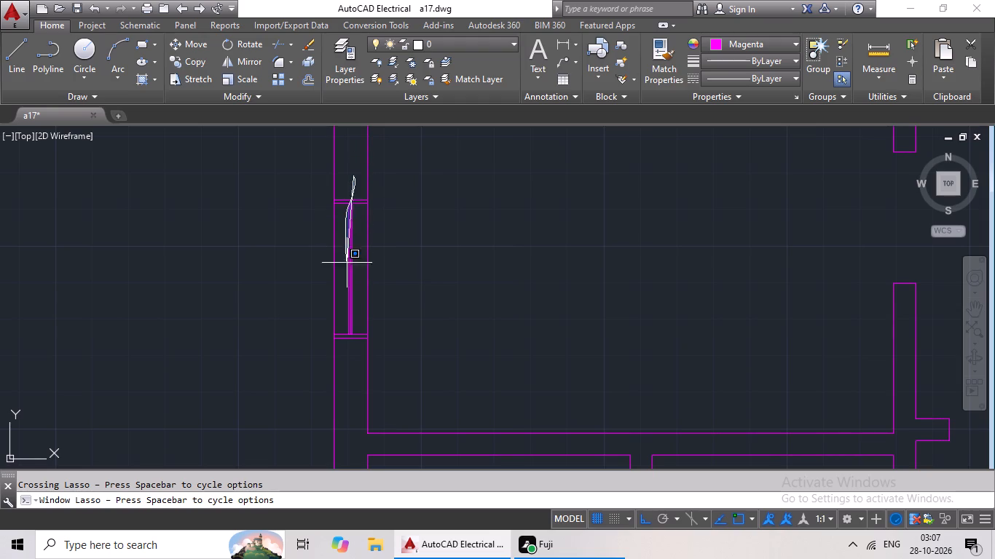
drag(347, 264, 350, 365)
drag(358, 173, 343, 214)
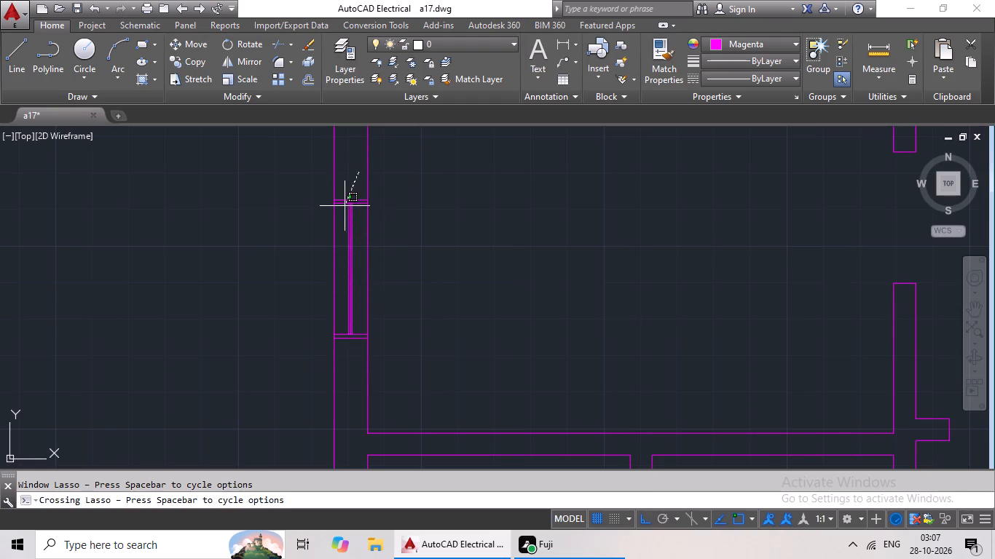
drag(343, 214, 356, 365)
Add the fourth and fifth windows from the top of the right outer wall to the selection.
scroll(491, 322, down, 4)
middle_drag(601, 331, 447, 322)
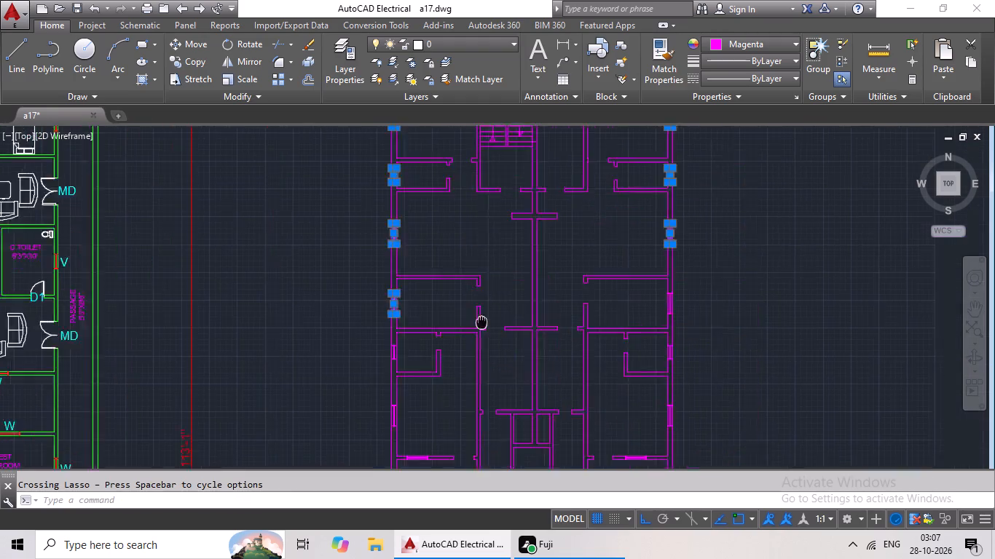
middle_drag(447, 322, 420, 322)
scroll(561, 307, up, 5)
drag(629, 151, 621, 432)
scroll(492, 326, down, 2)
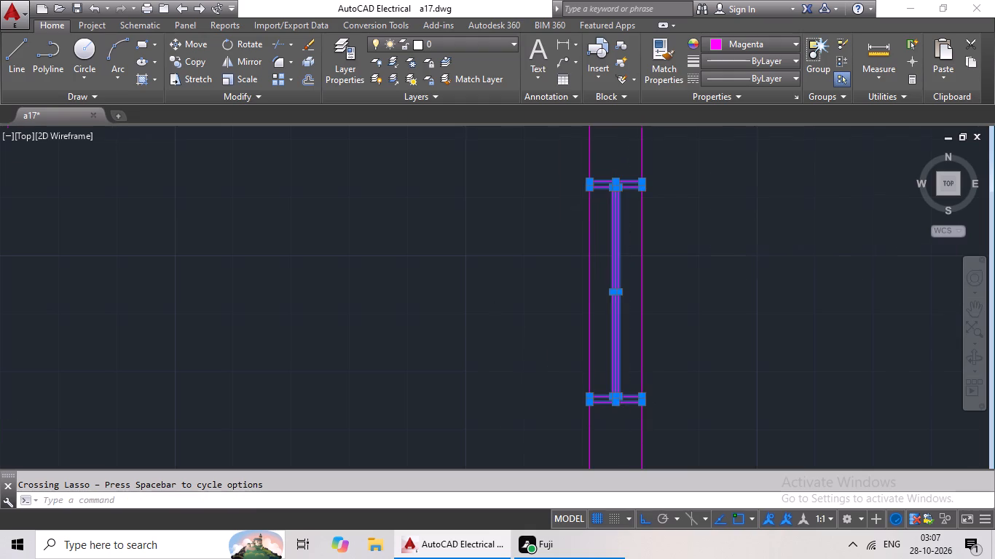
scroll(492, 326, down, 2)
middle_drag(476, 318, 527, 195)
scroll(551, 279, up, 4)
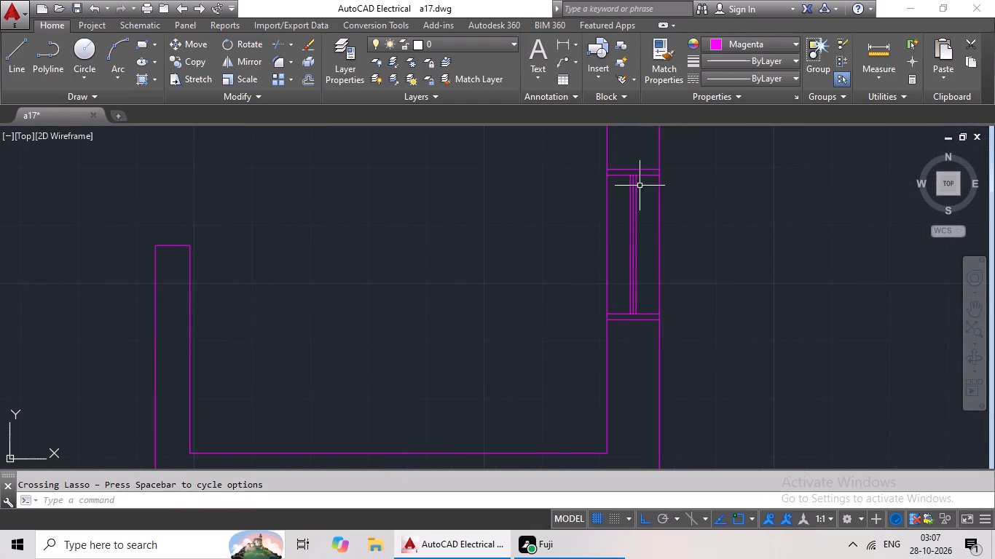
drag(637, 146, 635, 349)
Add the fifth and sixth windows from the top of the left outer wall to the selection.
scroll(516, 291, down, 3)
middle_drag(493, 295, 618, 237)
middle_drag(304, 274, 569, 218)
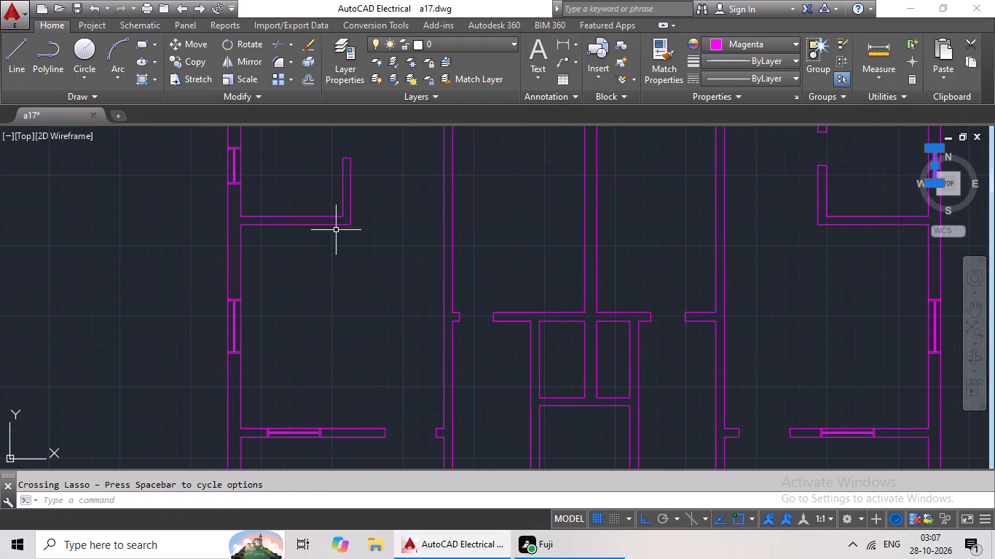
middle_drag(248, 172, 256, 258)
scroll(239, 226, up, 3)
drag(247, 221, 255, 419)
scroll(394, 303, down, 4)
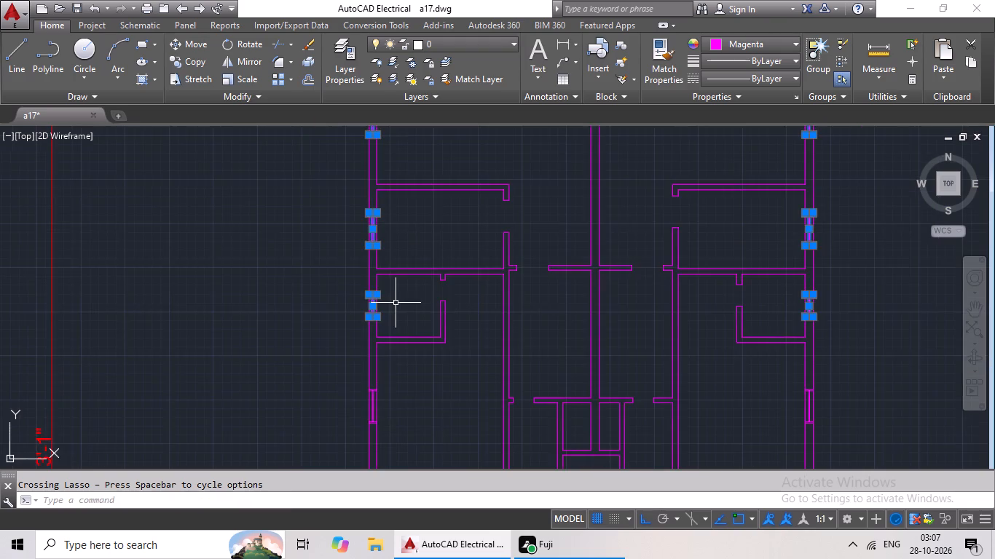
middle_drag(397, 300, 445, 187)
scroll(419, 293, up, 5)
scroll(428, 210, down, 2)
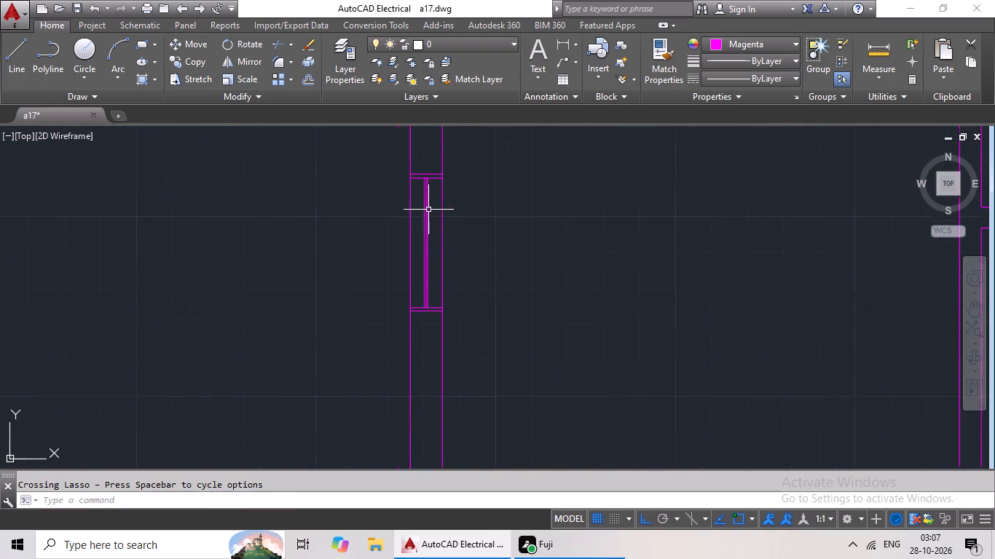
drag(433, 133, 416, 255)
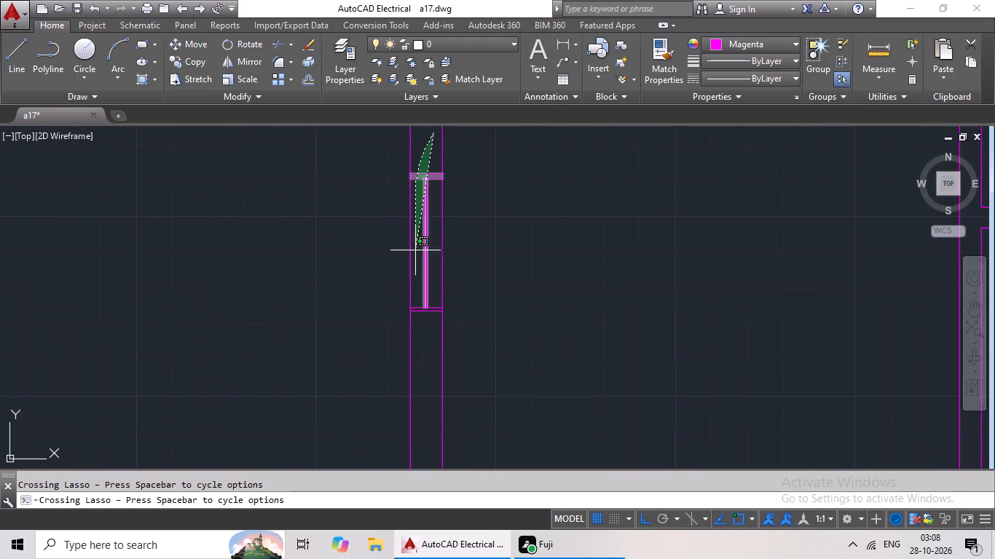
drag(416, 255, 431, 329)
Add all lines of the horizontal window in the lower-left room's bottom partition wall to the selection.
scroll(519, 279, down, 4)
middle_drag(546, 260, 546, 247)
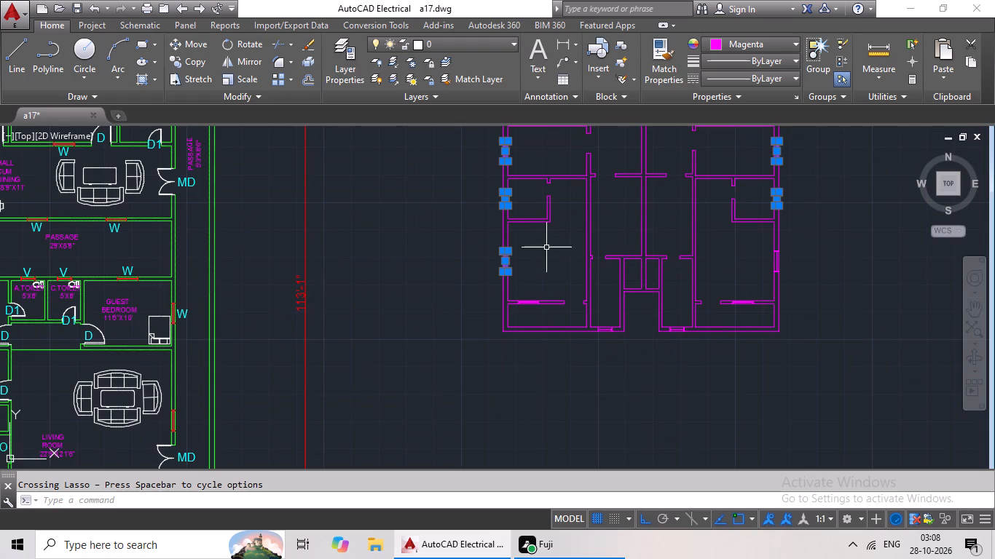
scroll(526, 304, up, 6)
scroll(683, 286, up, 2)
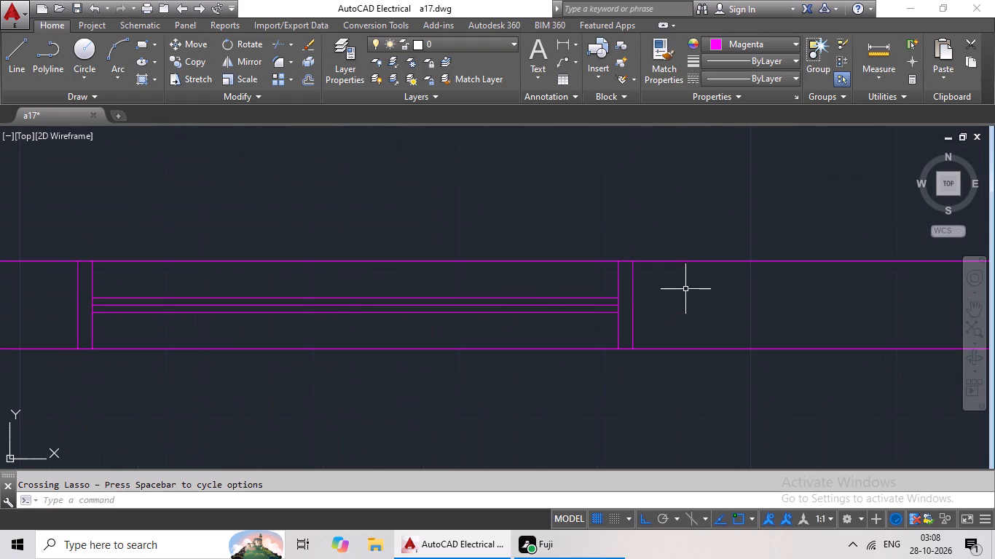
drag(726, 293, 107, 294)
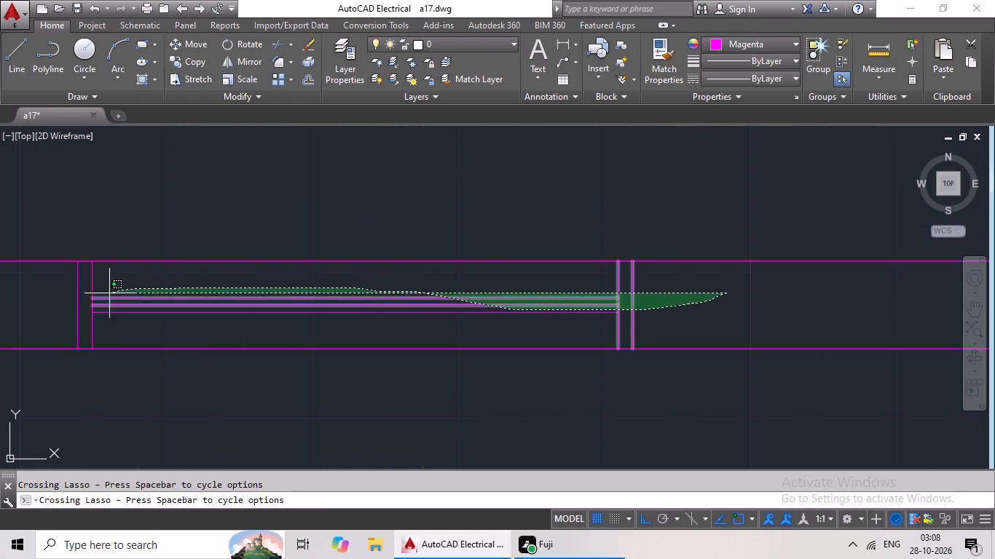
drag(107, 294, 74, 304)
scroll(242, 289, down, 3)
scroll(302, 298, up, 5)
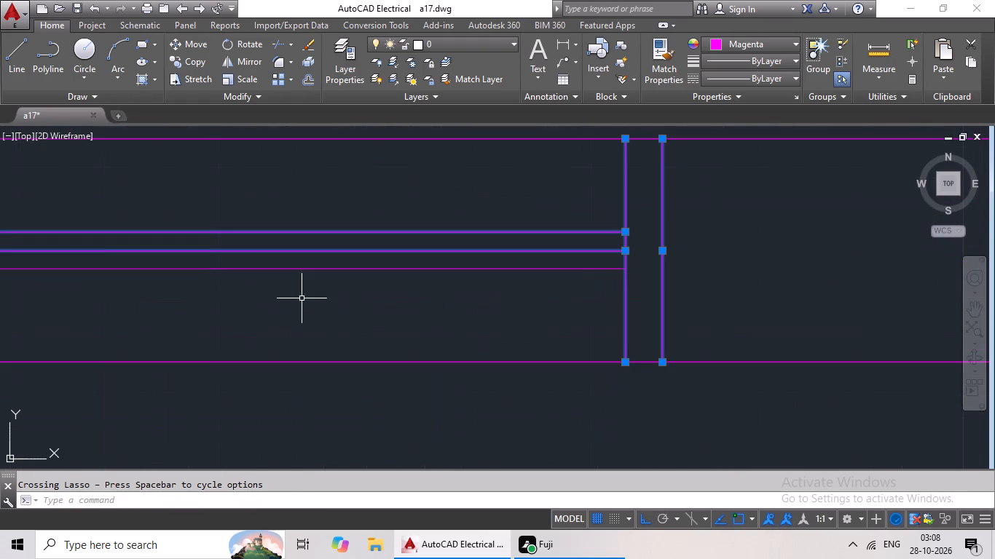
drag(683, 247, 509, 269)
Add all lines of the left apartment's window in the bottom outer wall to the selection.
scroll(585, 266, down, 2)
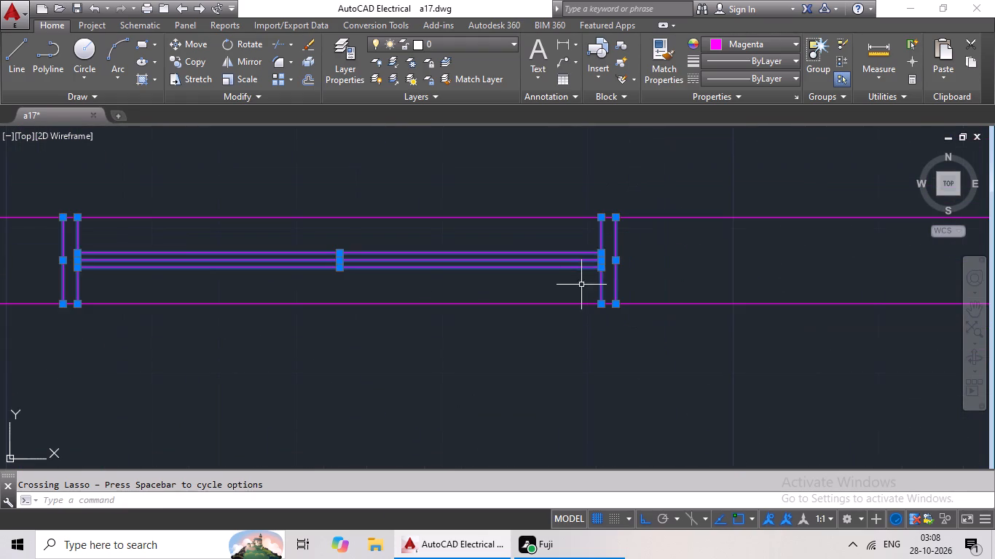
scroll(637, 285, down, 3)
scroll(725, 295, down, 2)
middle_drag(757, 310, 495, 324)
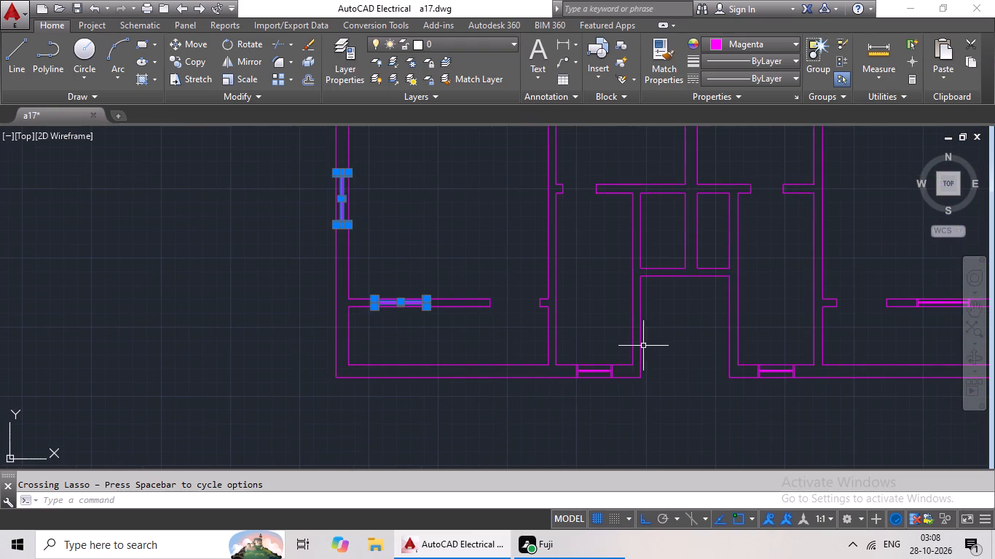
scroll(610, 373, up, 5)
drag(705, 344, 320, 358)
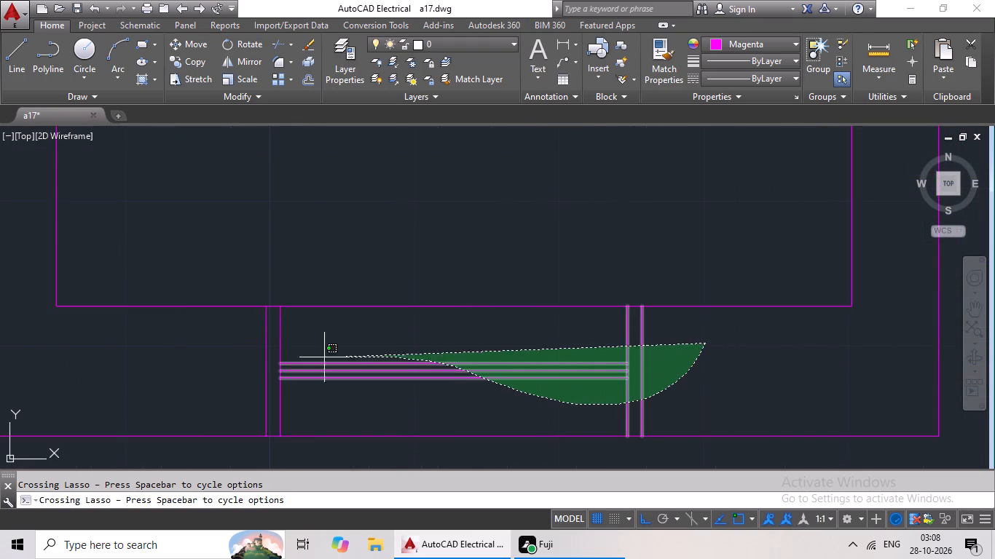
drag(320, 358, 252, 372)
Add all lines of the right apartment's window in the bottom outer wall to the selection.
scroll(579, 319, down, 4)
scroll(609, 262, down, 2)
middle_drag(658, 251, 482, 285)
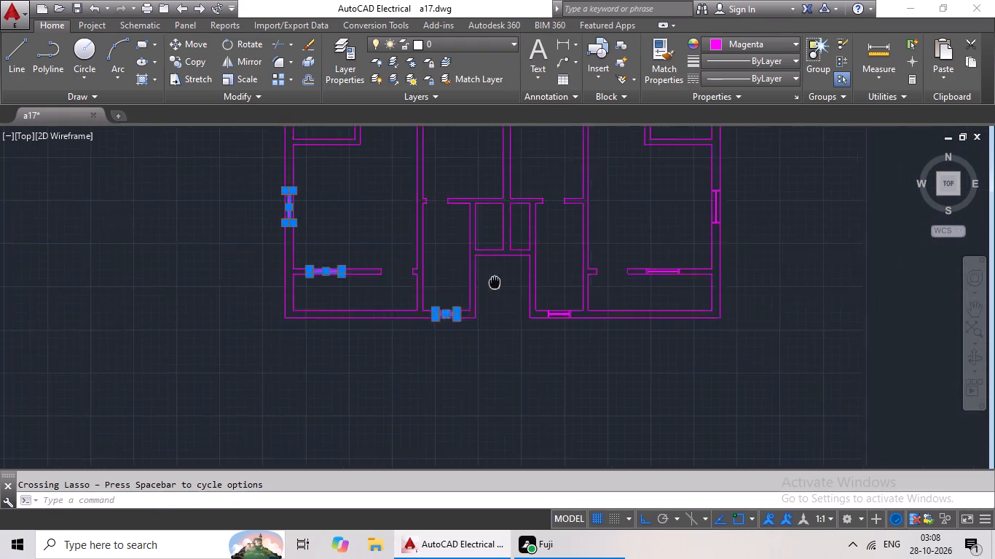
middle_drag(482, 285, 476, 288)
scroll(507, 328, up, 5)
drag(723, 299, 623, 318)
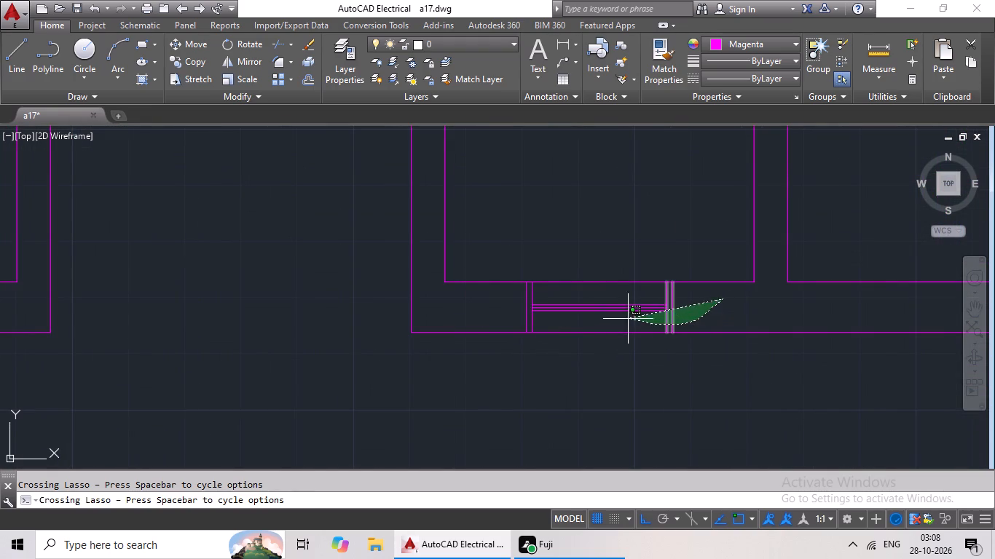
drag(623, 318, 488, 303)
Add all lines of the horizontal window in the lower-right room's bottom partition wall to the selection.
scroll(571, 295, down, 3)
middle_drag(600, 263, 447, 322)
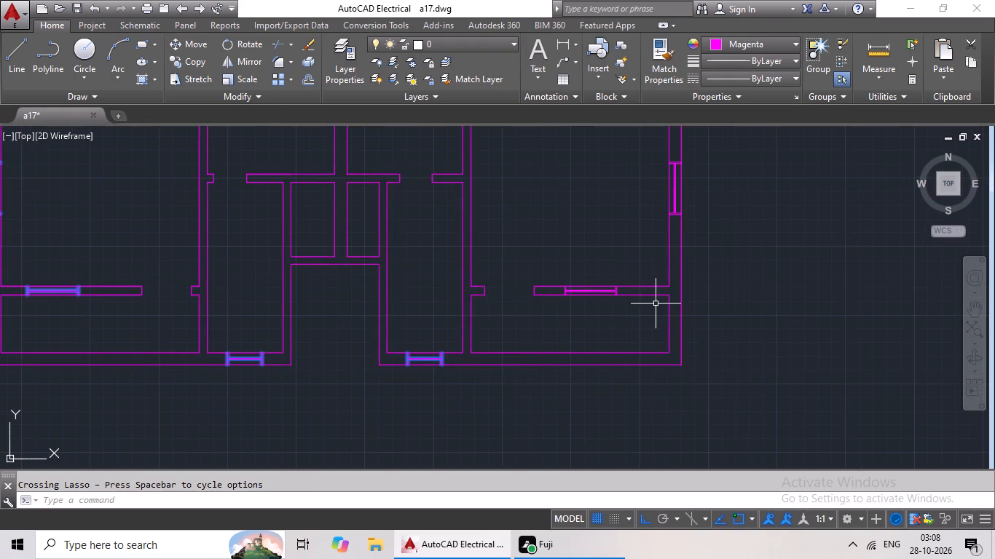
scroll(628, 296, up, 6)
middle_click(720, 314)
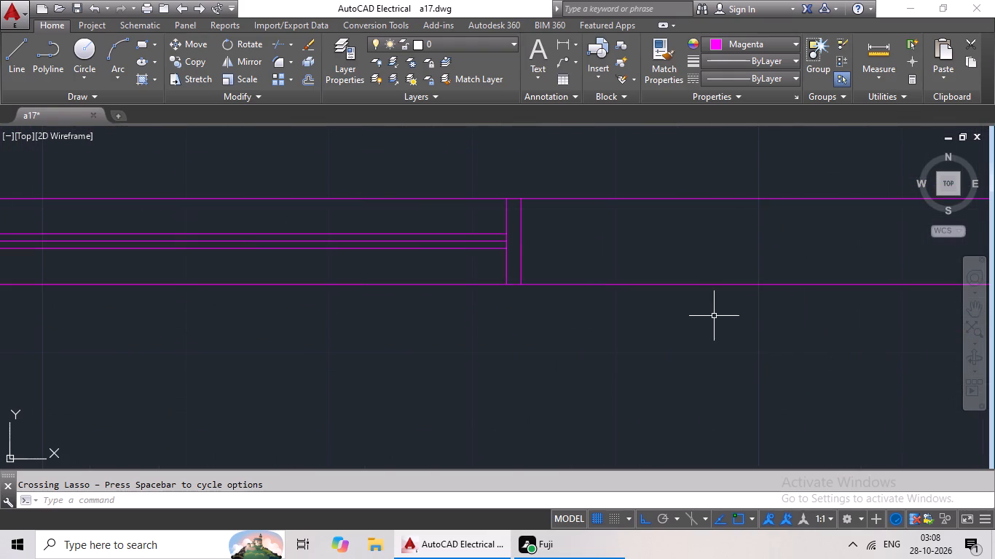
middle_drag(619, 330, 828, 358)
drag(834, 277, 422, 263)
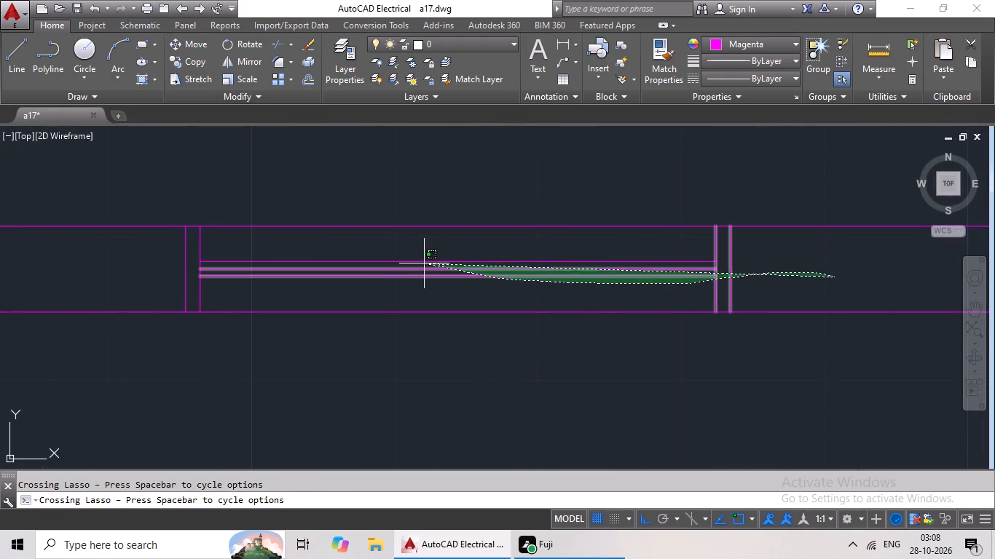
drag(422, 263, 168, 250)
Add the sixth window from the top of the right outer wall to the selection.
scroll(473, 308, down, 5)
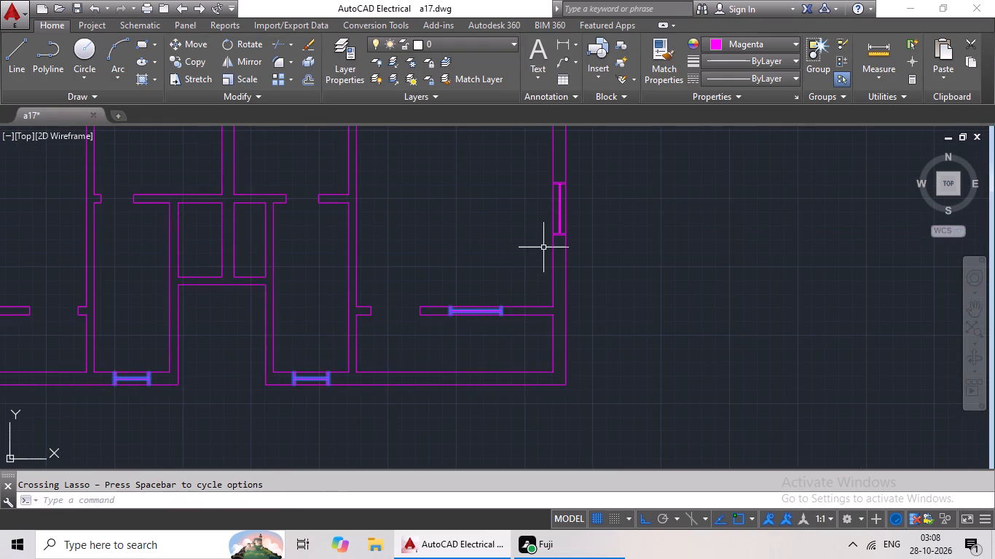
middle_drag(544, 244, 429, 290)
scroll(467, 255, up, 4)
scroll(459, 250, down, 3)
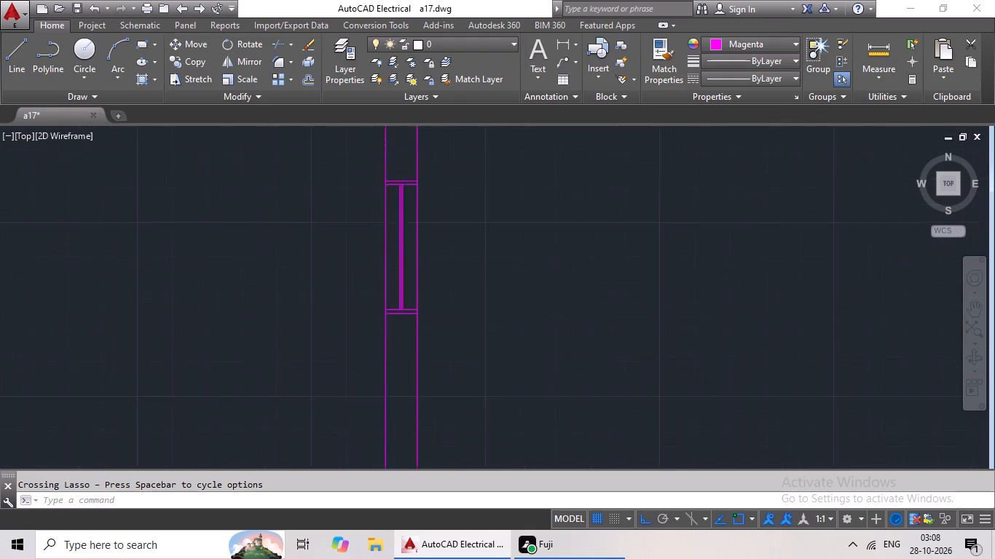
scroll(429, 210, up, 2)
drag(422, 184, 417, 191)
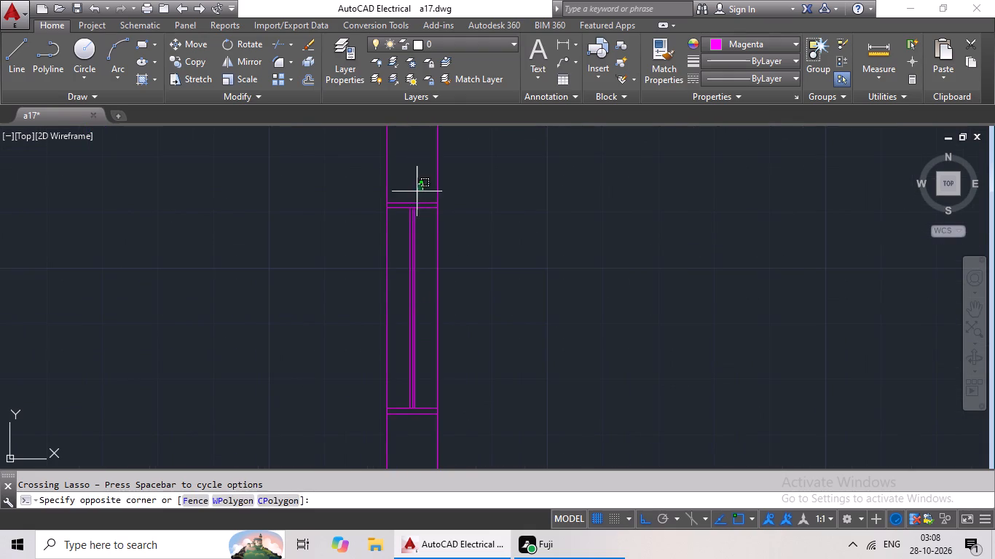
drag(417, 191, 412, 421)
Change the colour of all selected windows to red 205,32,39 and clear the selection.
scroll(582, 322, down, 4)
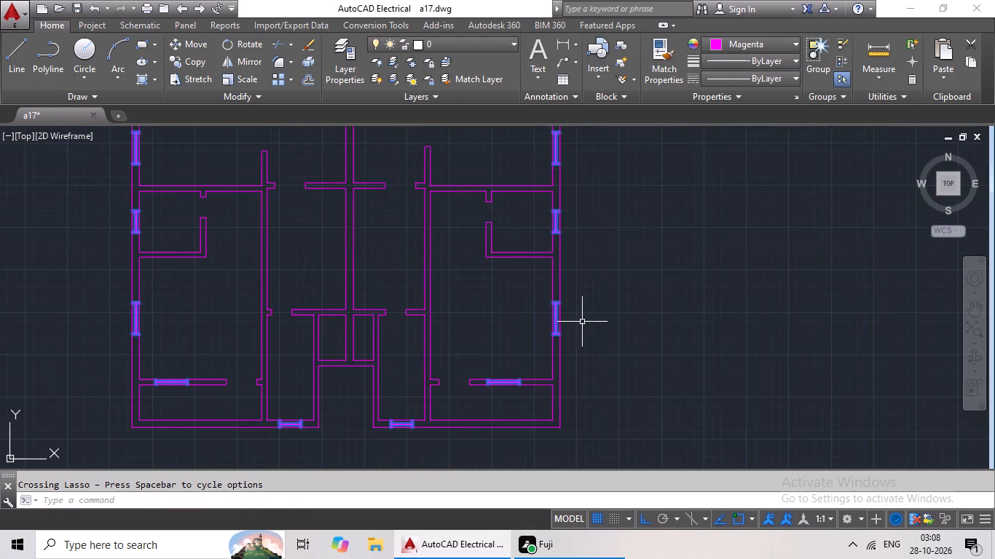
scroll(529, 251, down, 2)
middle_drag(601, 176, 554, 237)
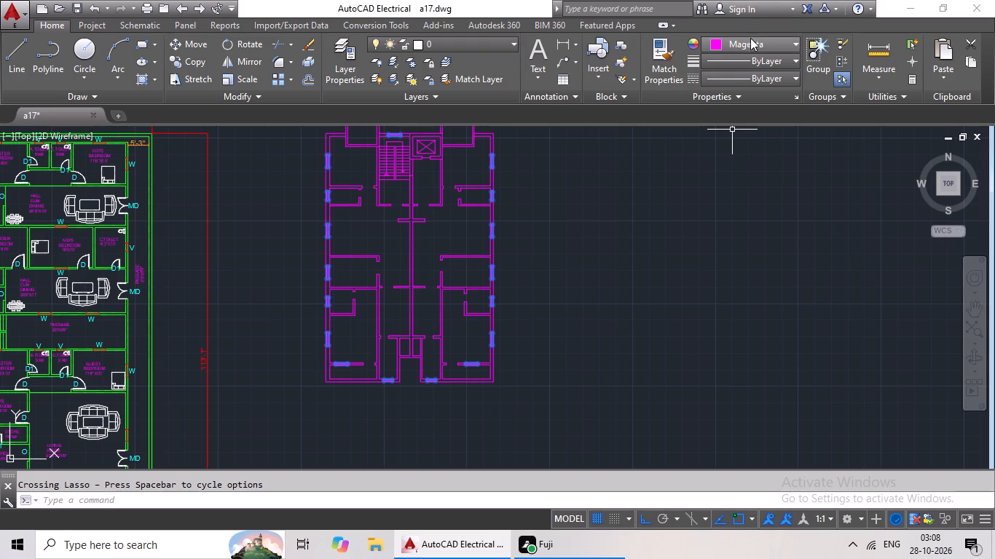
click(798, 42)
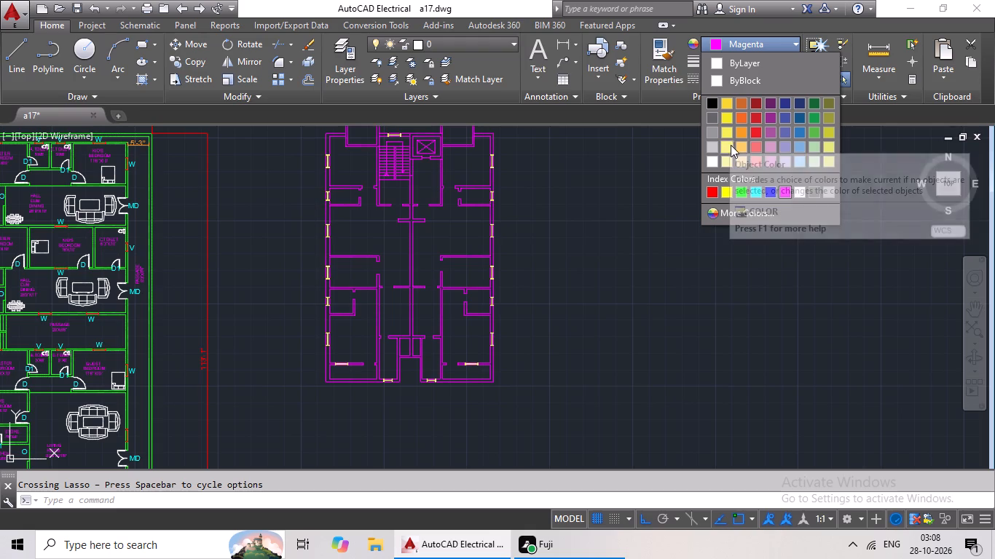
click(758, 119)
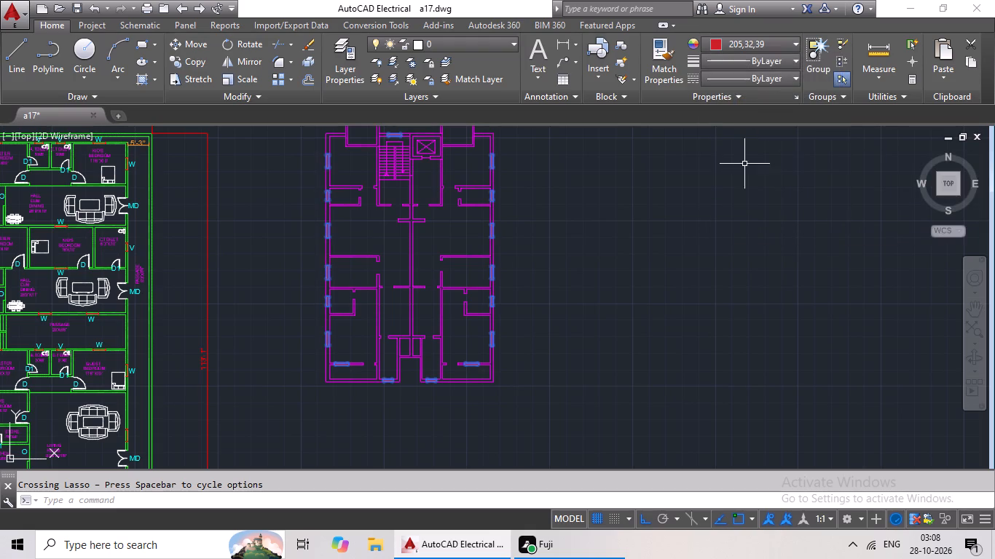
key(Escape)
Examine the recoloured floor plan around the staircase and lift, and its windows against the magenta walls.
middle_drag(451, 241, 443, 265)
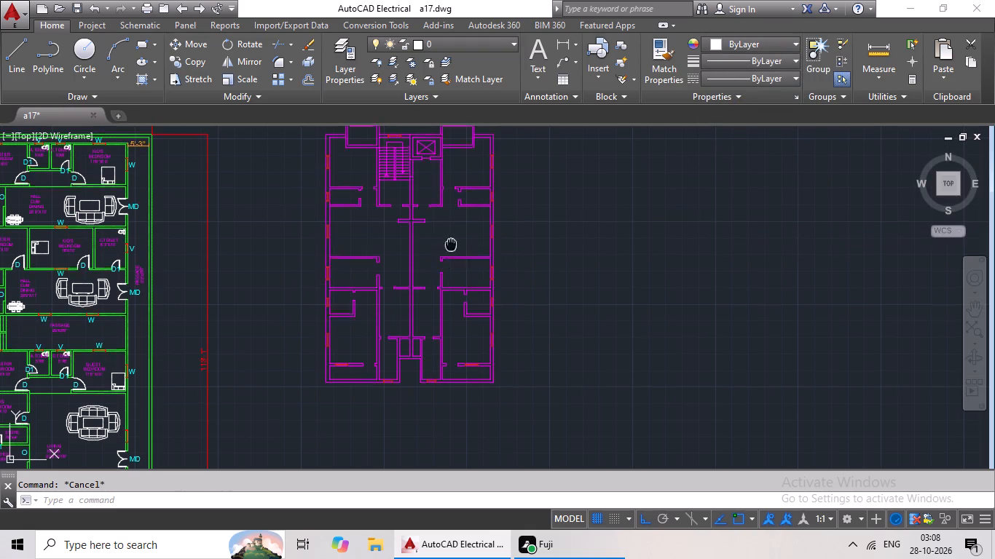
middle_drag(443, 265, 407, 354)
scroll(363, 311, up, 3)
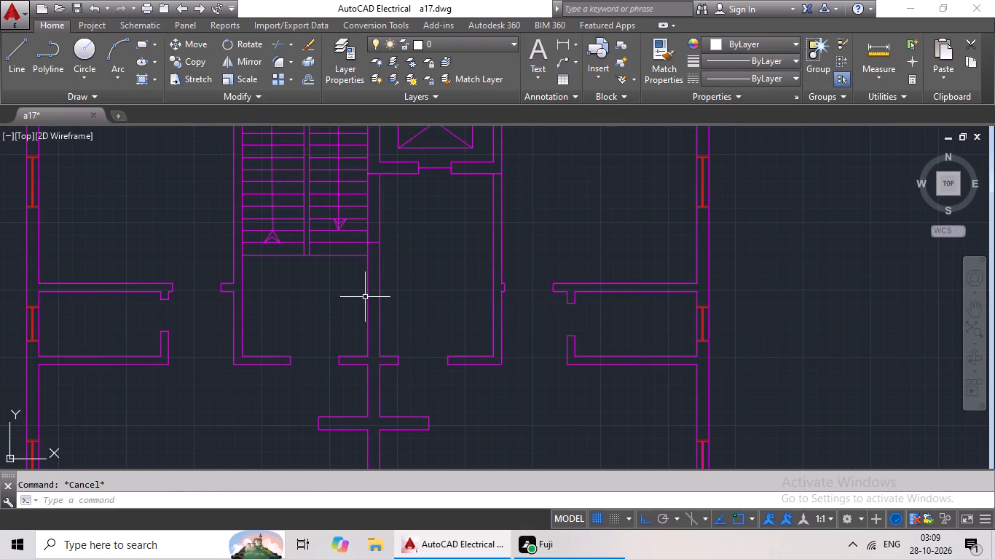
scroll(376, 293, down, 1)
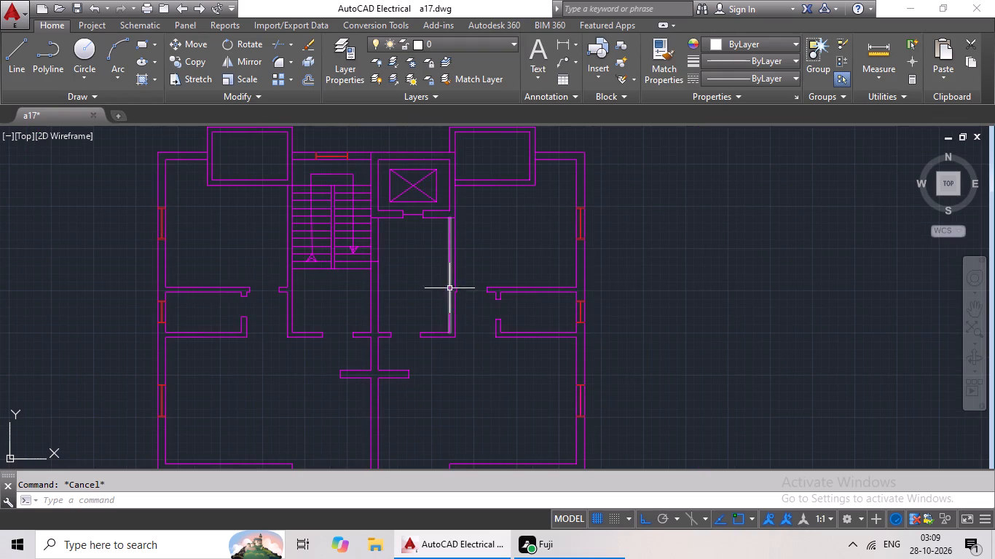
middle_drag(455, 285, 458, 241)
scroll(460, 257, down, 1)
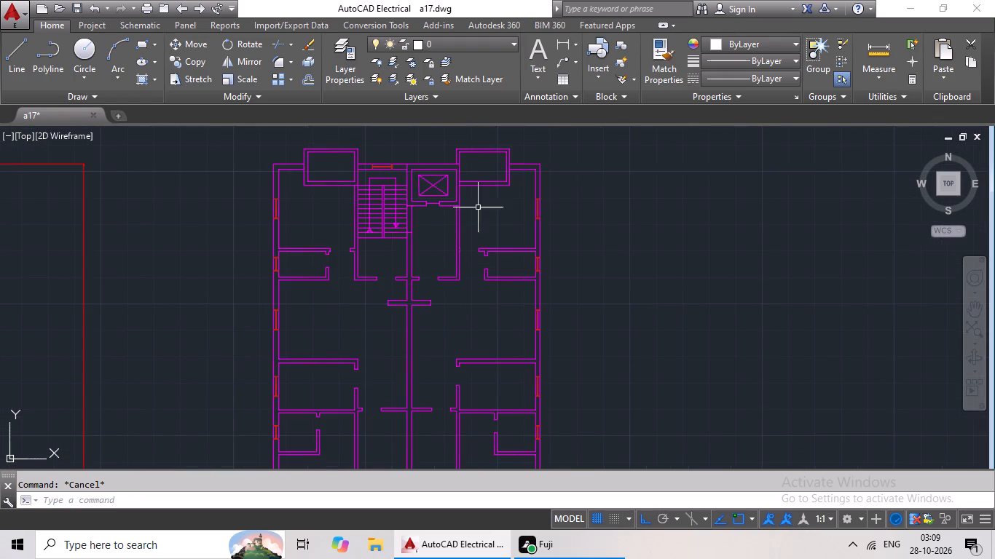
scroll(515, 263, down, 2)
middle_drag(544, 309, 420, 337)
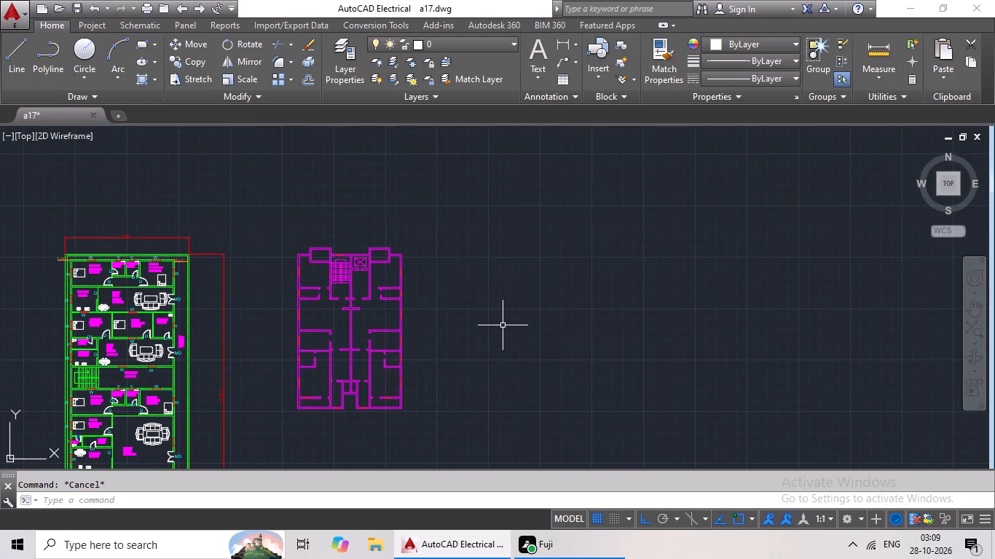
scroll(503, 325, up, 1)
Insert four Door - Metric blocks from the tool palettes into the empty area beside the magenta floor plan.
key(Escape)
key(Escape)
text(TP)
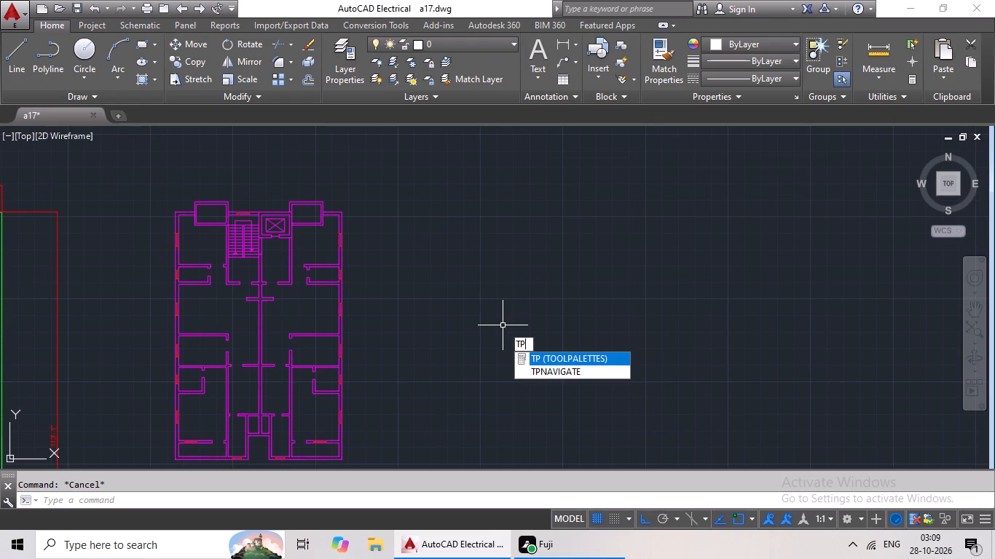
key(space)
double_click(892, 252)
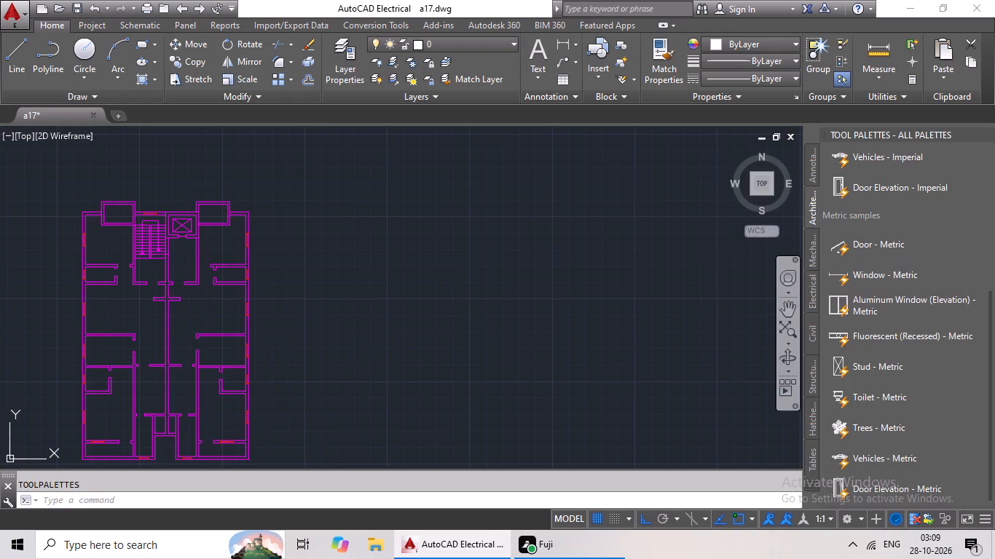
double_click(892, 246)
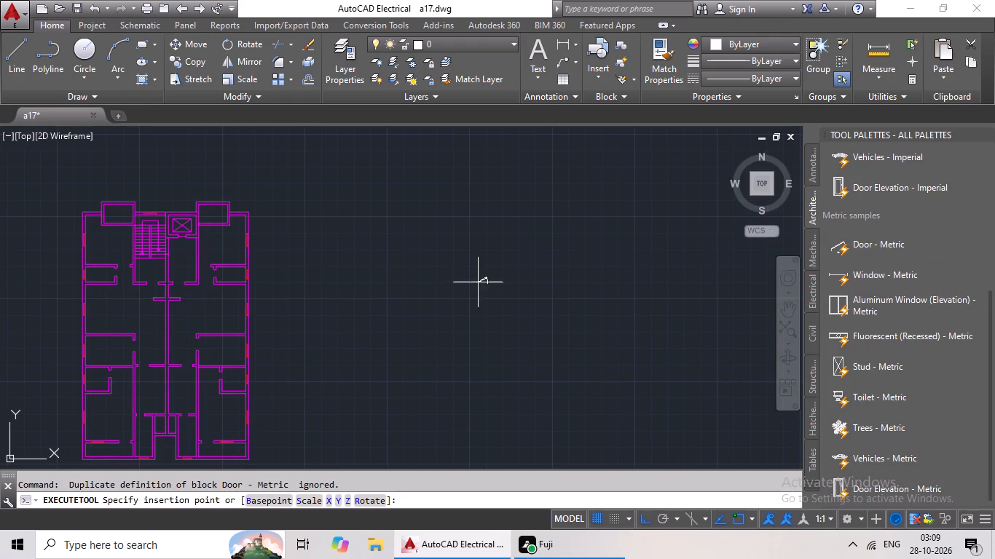
click(463, 282)
double_click(879, 242)
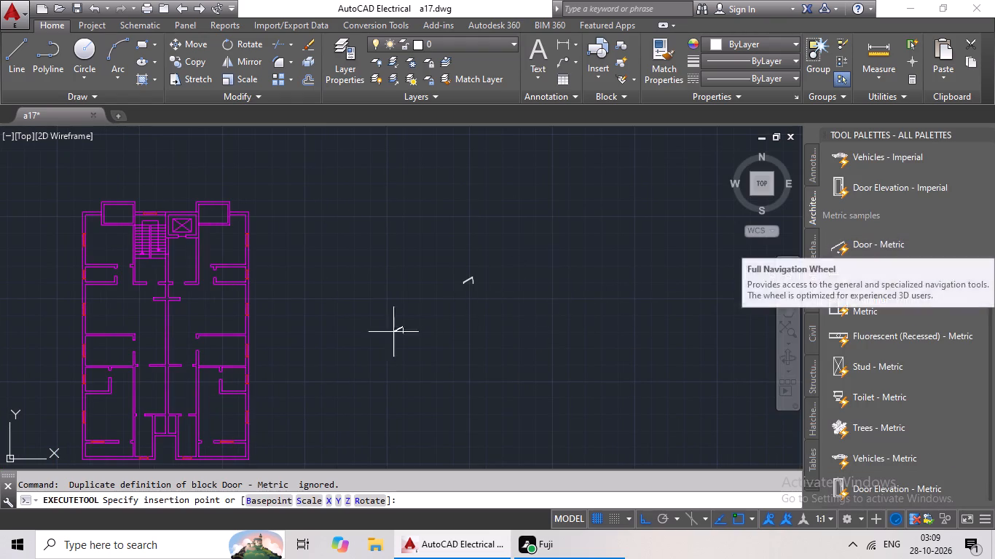
click(343, 296)
double_click(862, 247)
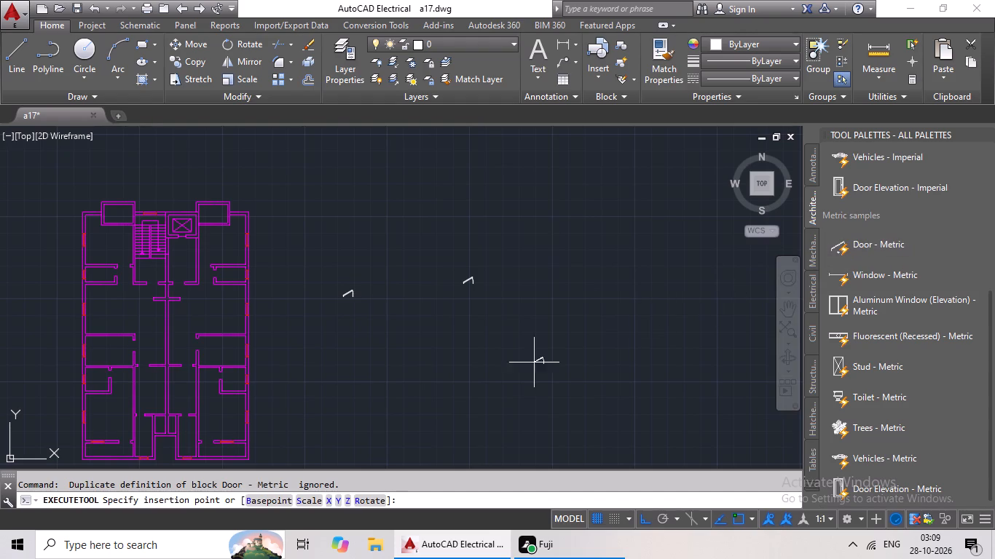
click(377, 379)
double_click(865, 247)
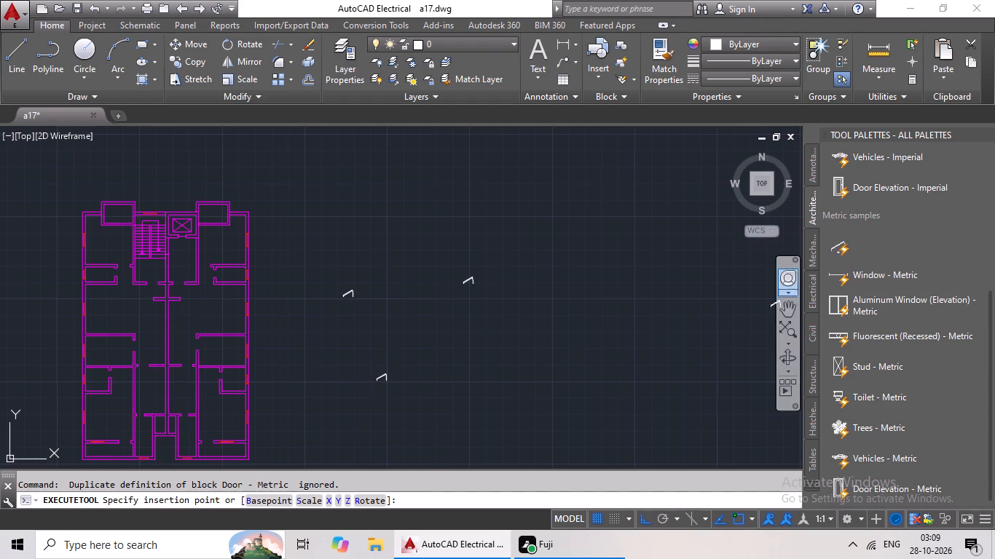
click(463, 386)
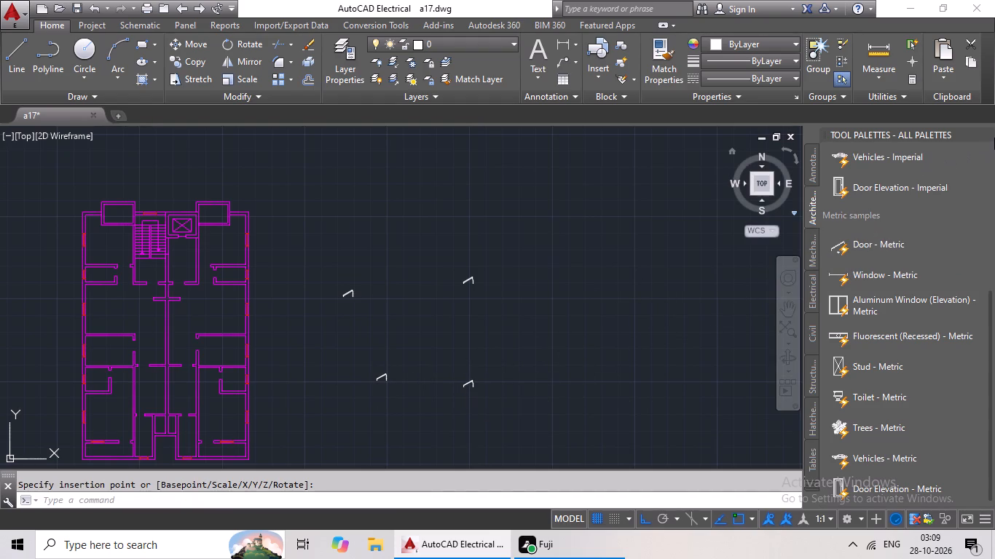
click(986, 132)
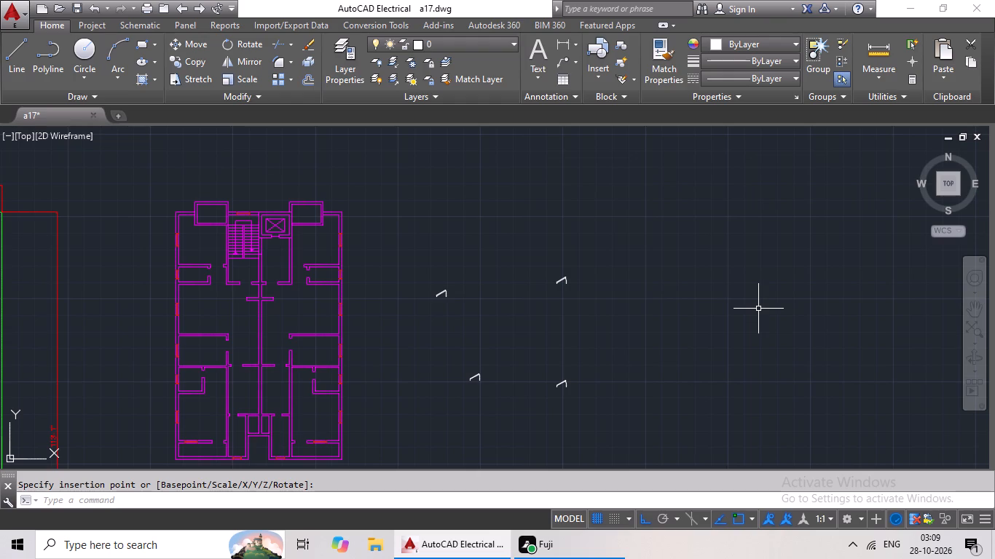
Switch the door block nearest the floor plan to its fully open state, with the leaf perpendicular and a quarter-circle swing.
scroll(559, 285, up, 1)
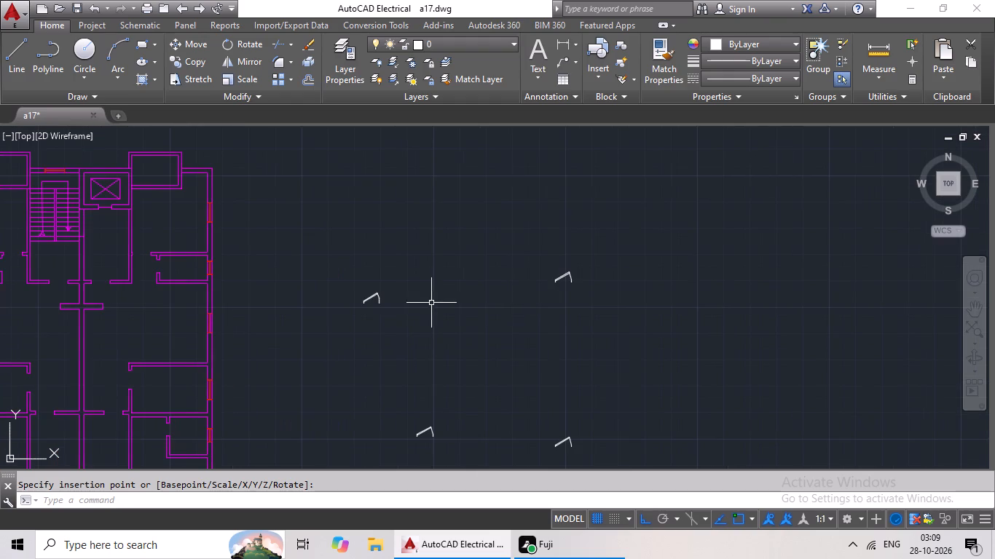
click(374, 296)
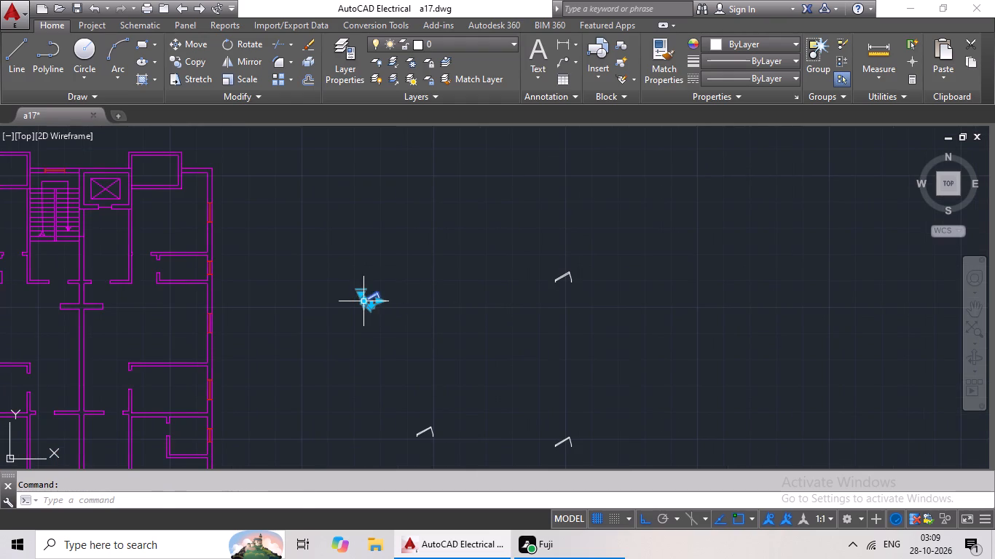
click(362, 290)
click(348, 287)
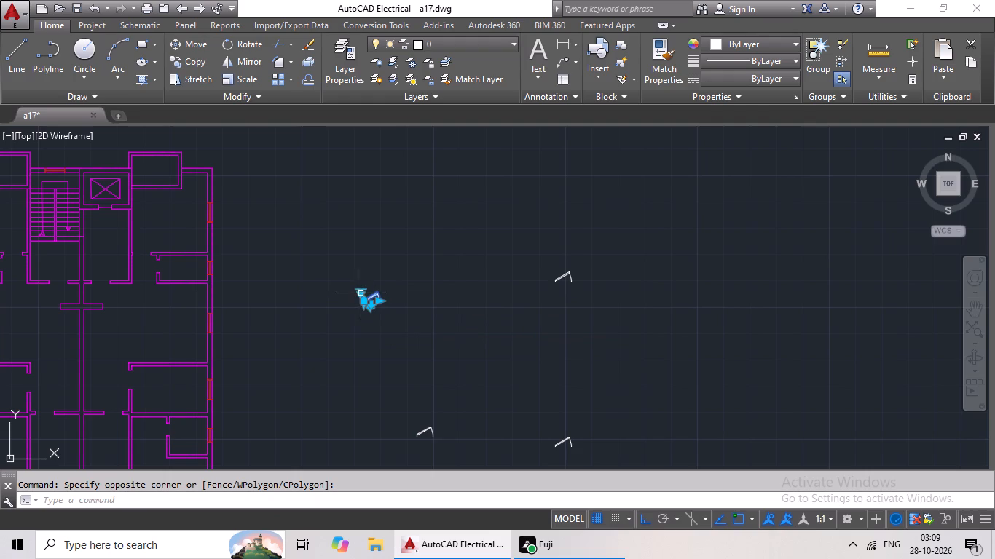
click(359, 292)
click(397, 344)
middle_drag(392, 299, 514, 311)
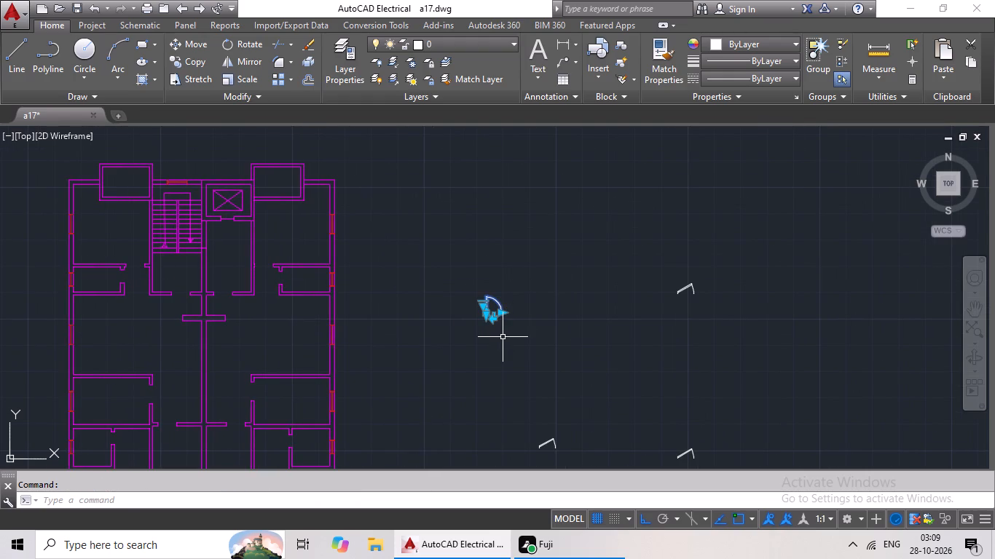
Copy the open door block and paste it at the mid-jamb of the right apartment's upper room opening, beside the lift-side wall.
key(ctrl+c)
key(ctrl+v)
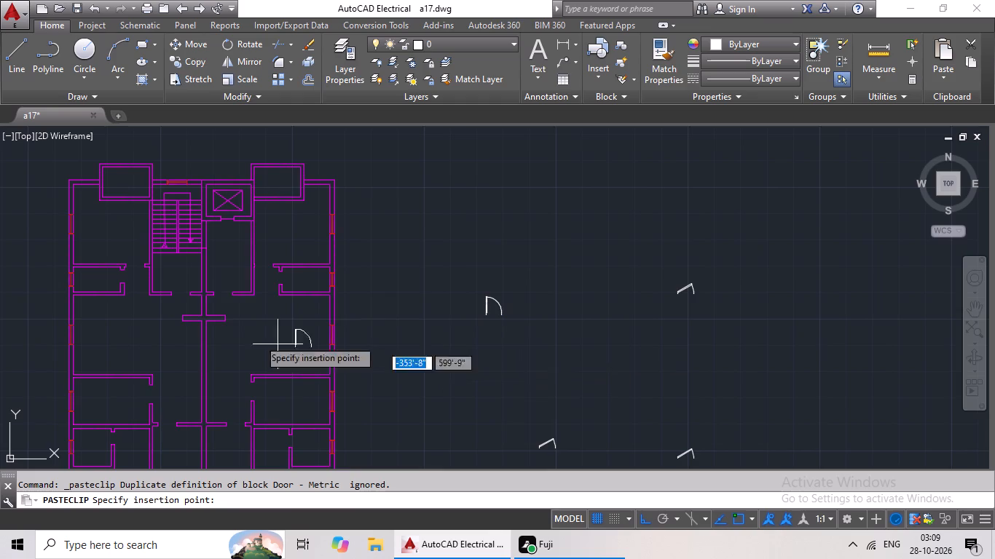
scroll(253, 253, up, 2)
middle_drag(279, 330, 312, 275)
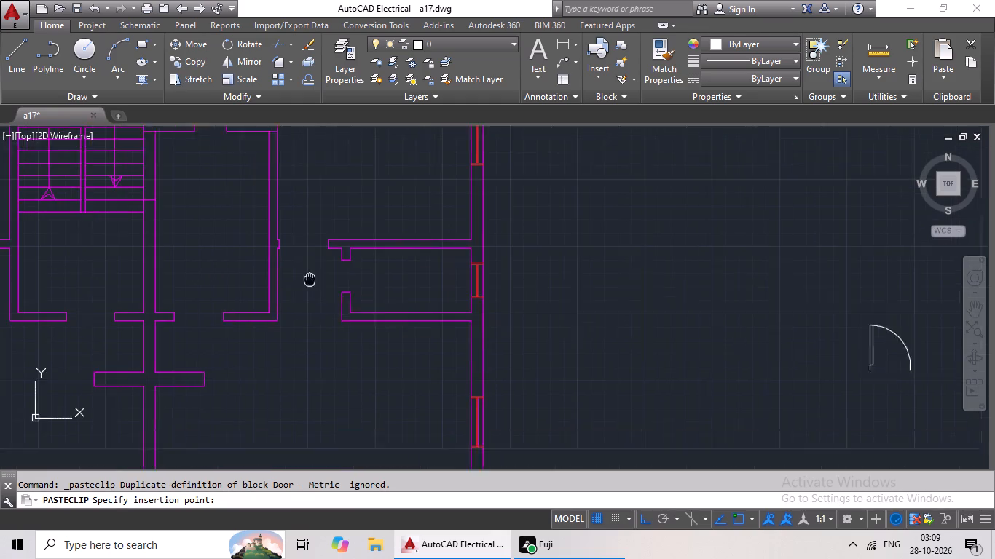
middle_drag(312, 275, 315, 269)
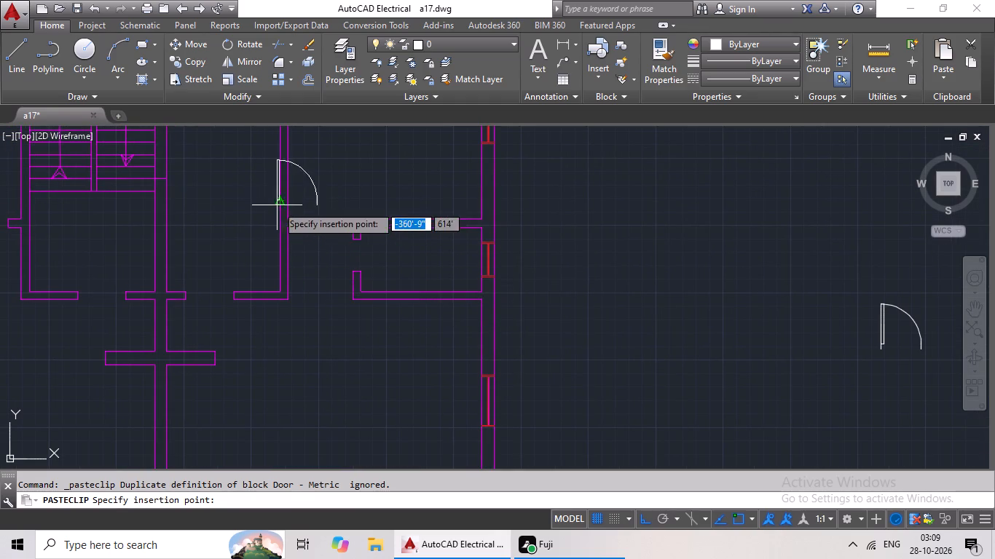
scroll(292, 217, up, 3)
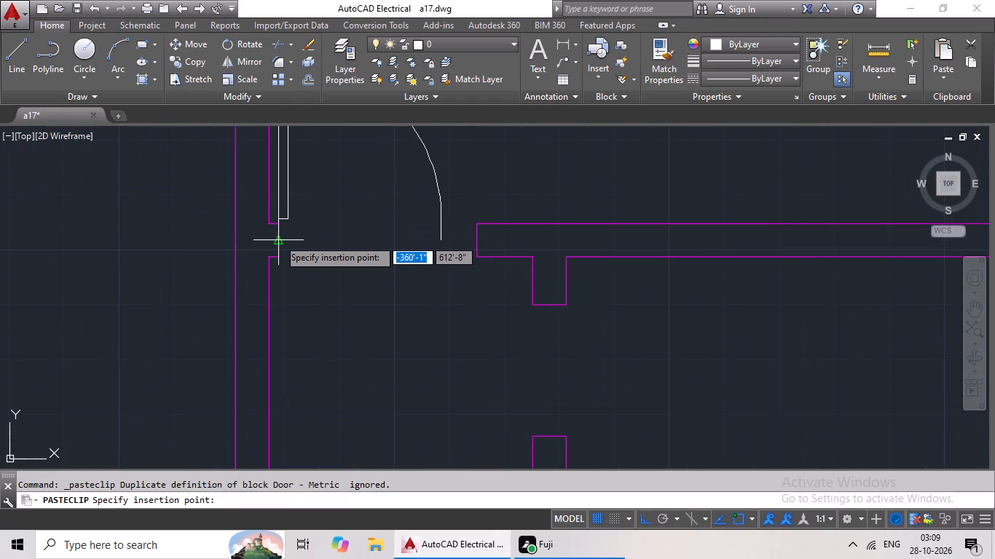
click(278, 238)
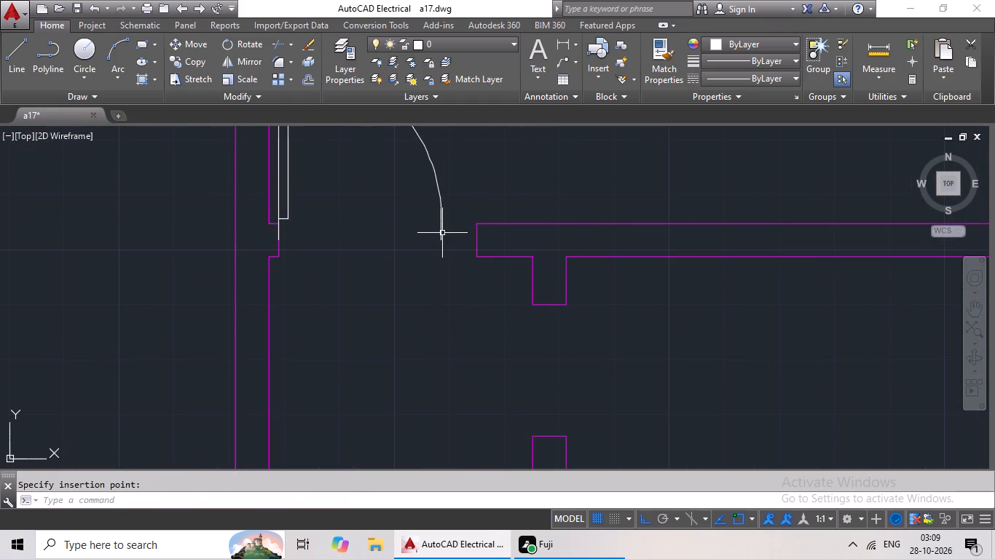
Scale the pasted door by reference from its jamb point so its width spans the upper-right room opening to the opposite jamb.
click(441, 234)
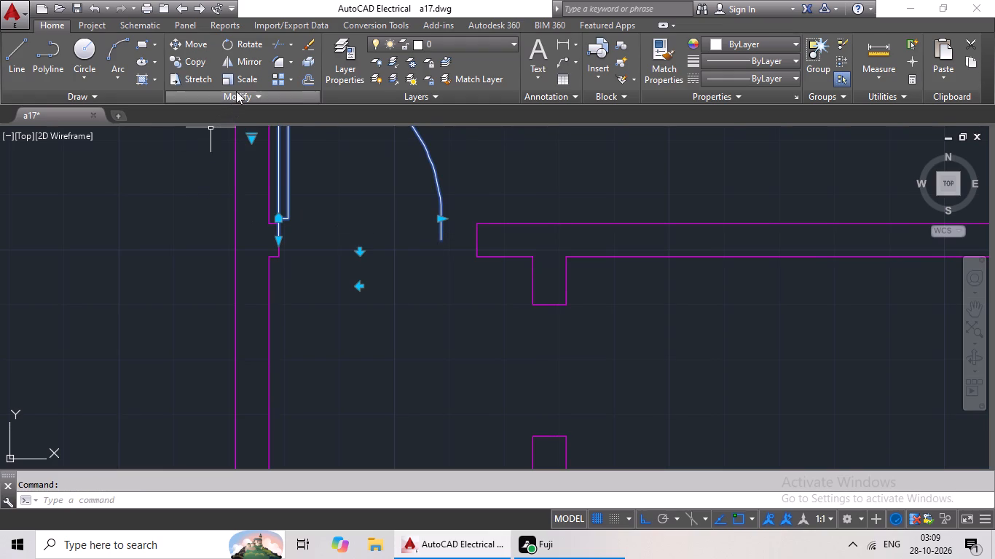
click(248, 77)
click(279, 238)
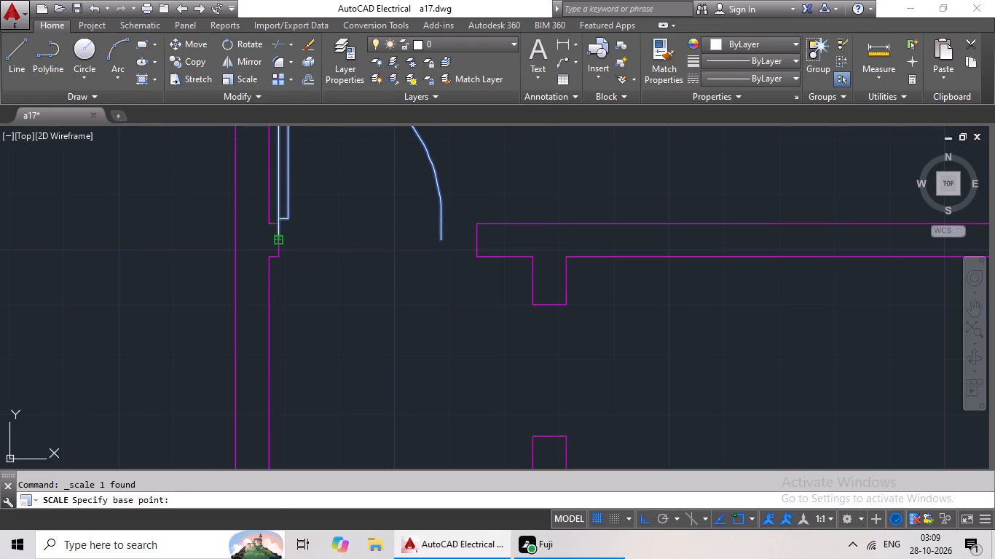
key(r)
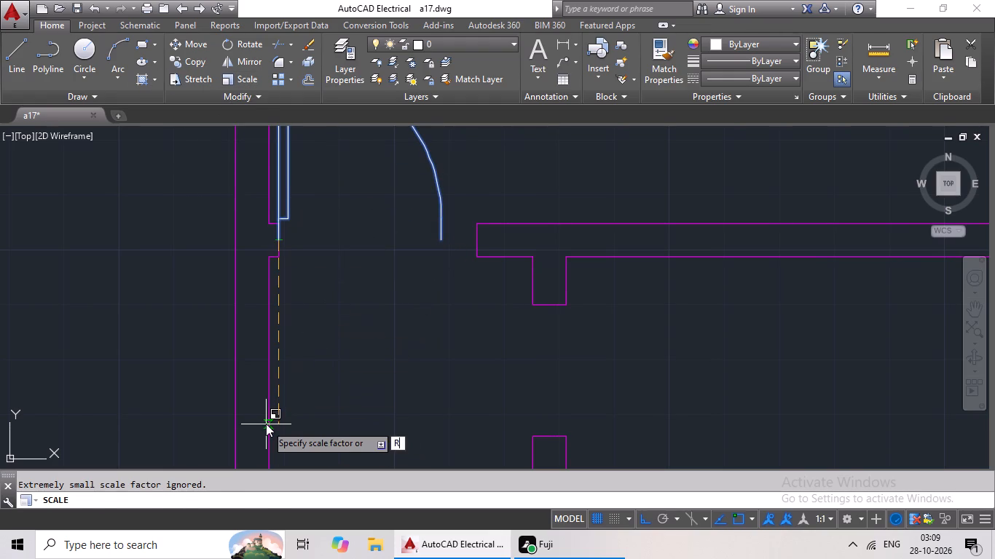
key(space)
drag(282, 239, 291, 237)
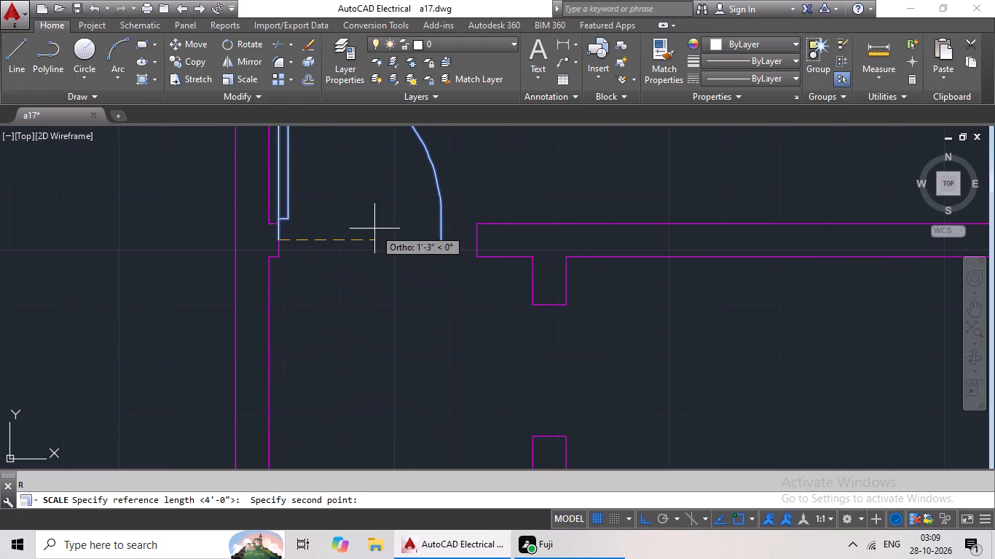
click(443, 238)
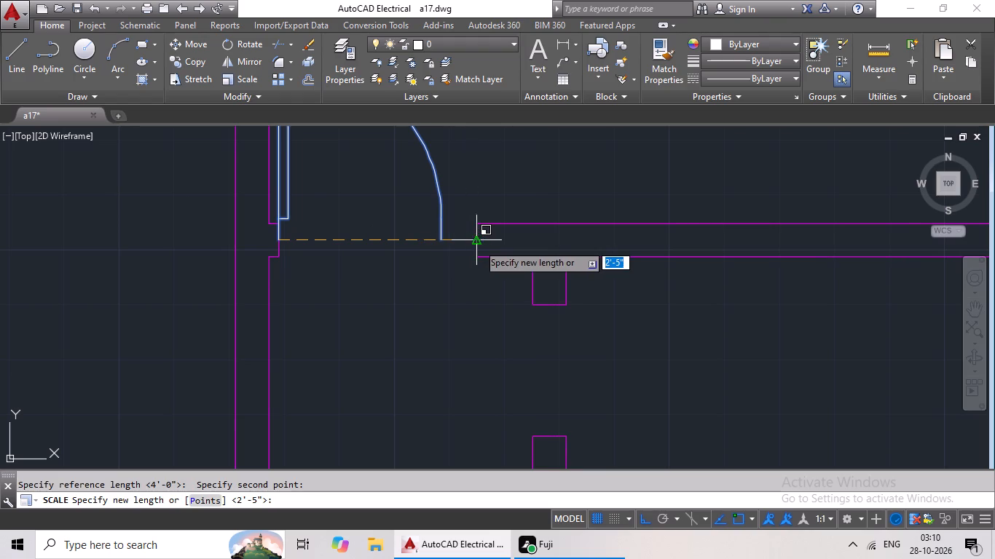
click(479, 244)
Mirror the spare open door outside the plan about a vertical line, erasing the source door.
scroll(543, 236, down, 4)
middle_drag(570, 244, 459, 268)
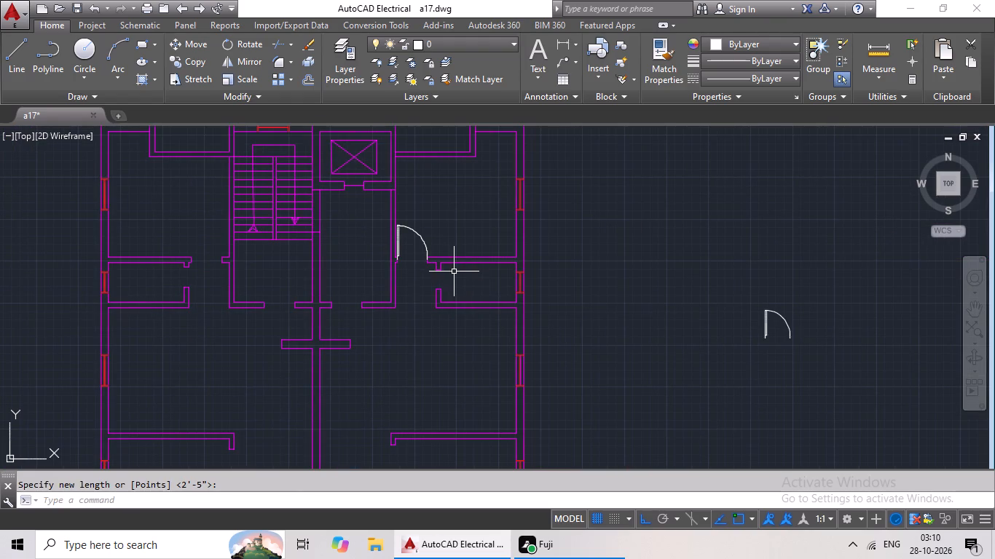
middle_drag(677, 289, 570, 264)
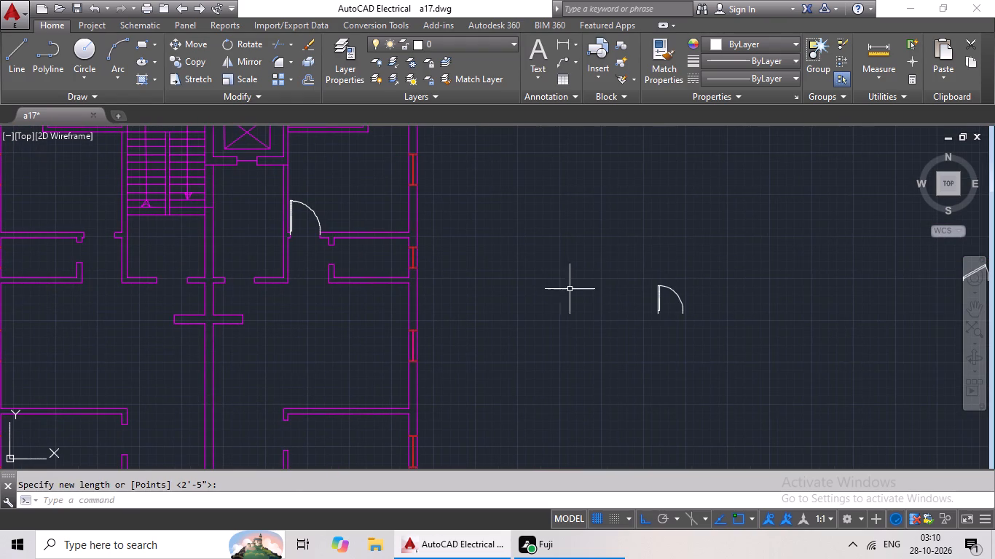
click(661, 296)
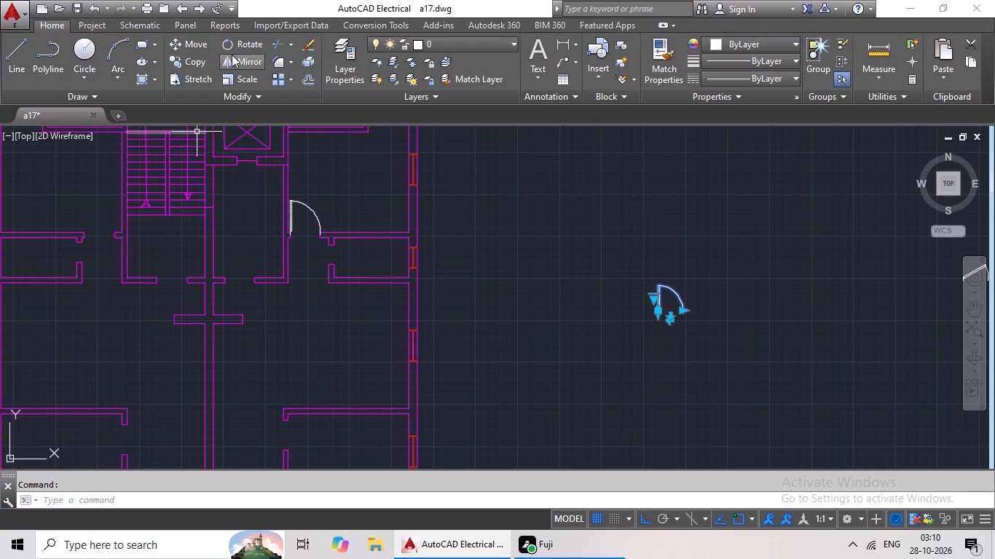
click(232, 55)
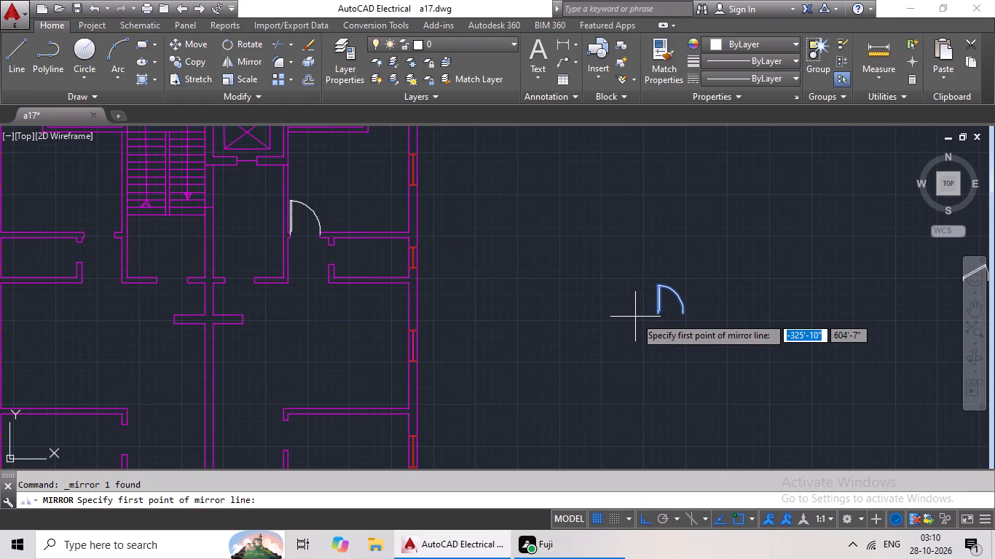
click(635, 317)
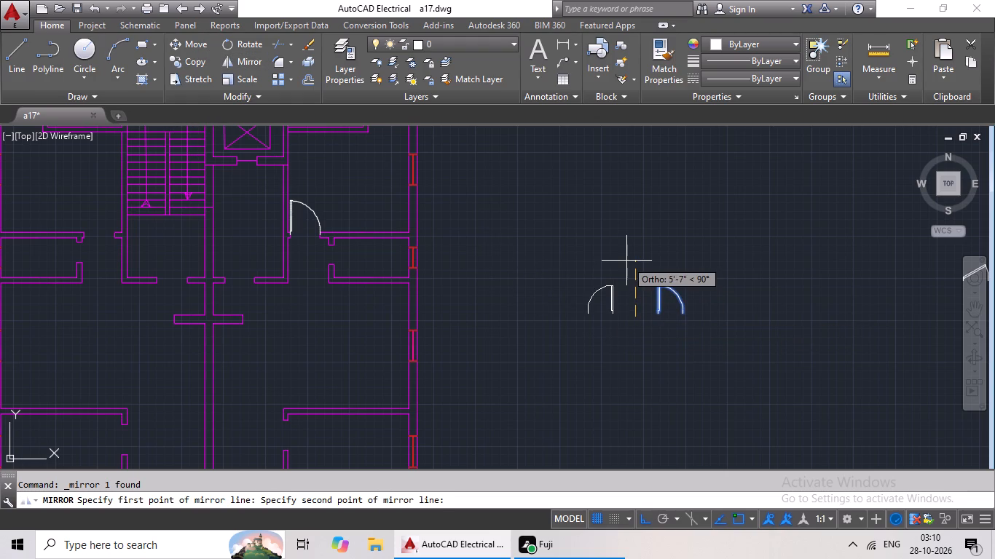
click(626, 260)
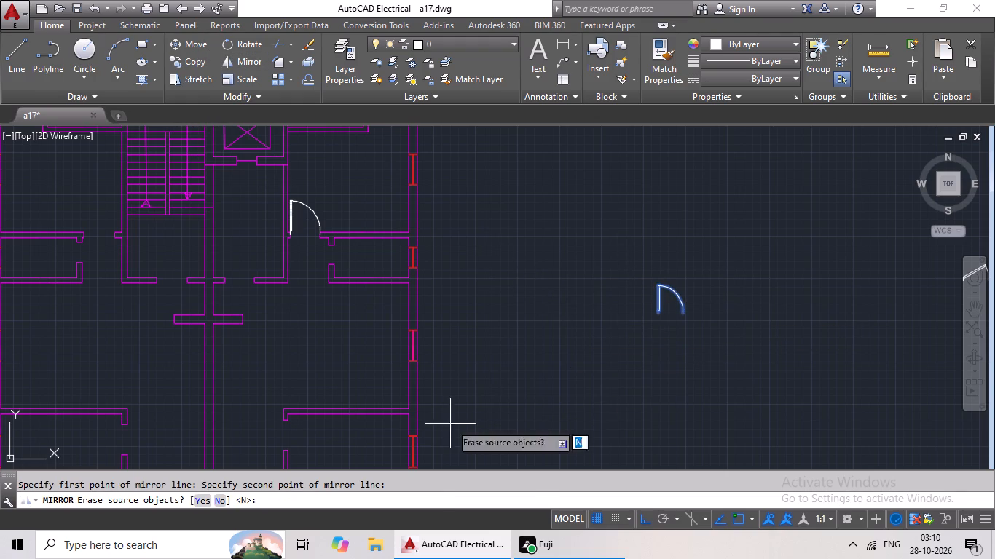
click(194, 497)
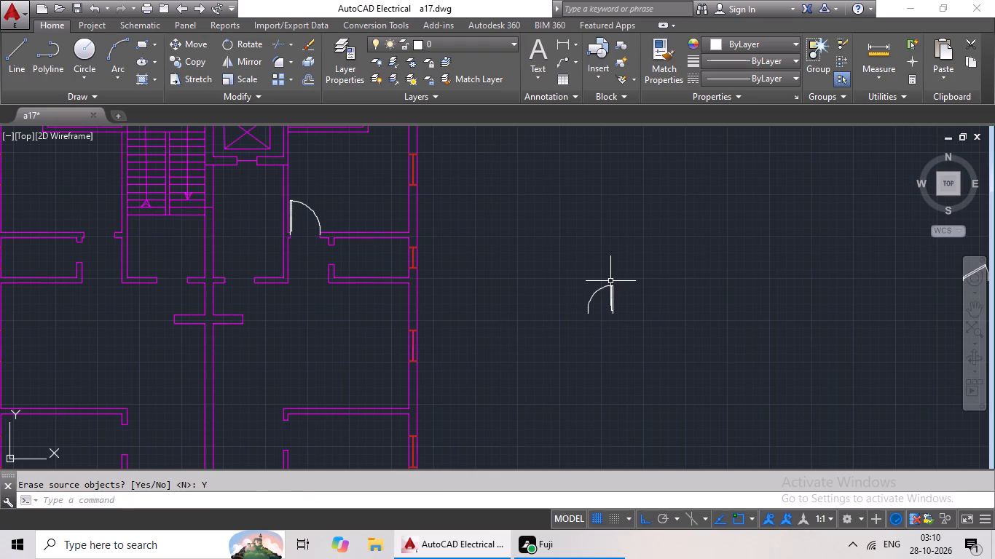
Copy the mirrored door and paste it at the mid-jamb of the left apartment's upper room opening, beside the staircase.
click(613, 285)
key(ctrl+c)
key(ctrl+v)
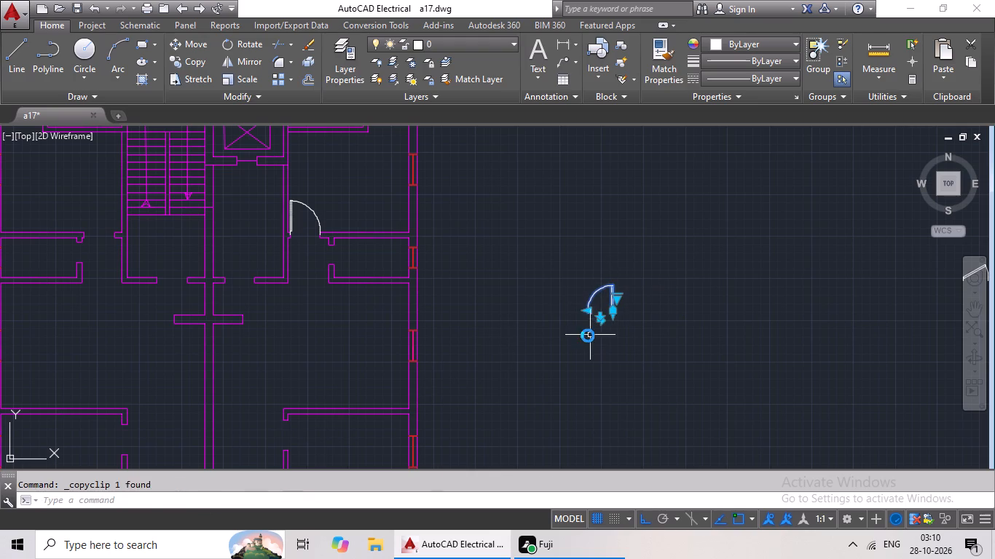
middle_drag(82, 234, 231, 265)
scroll(242, 263, up, 3)
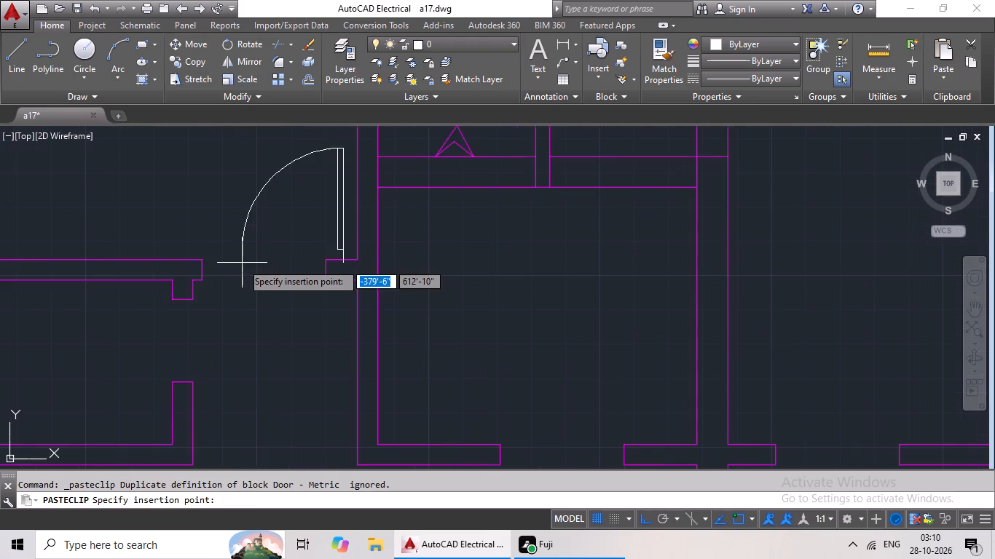
scroll(224, 266, up, 2)
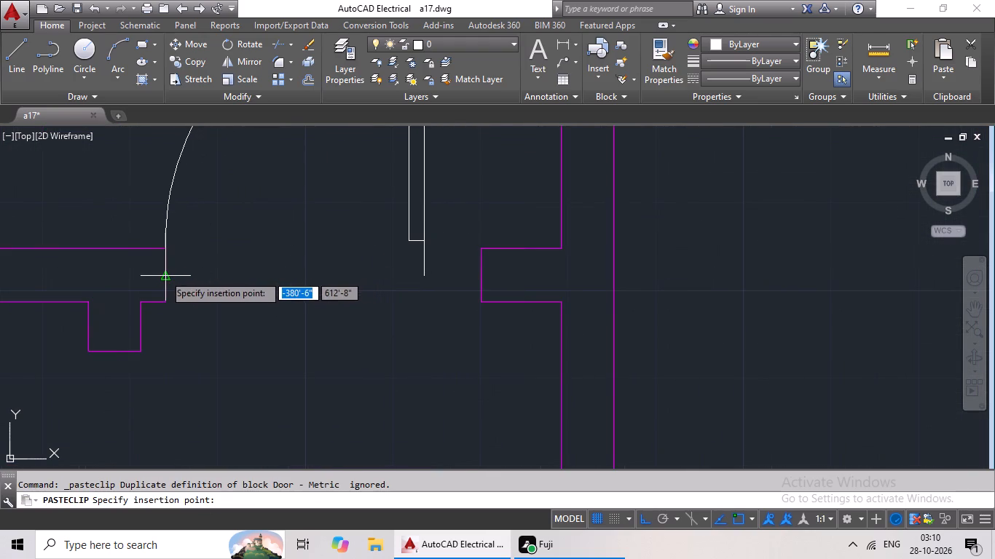
click(164, 274)
Scale this door by reference from its pasted jamb point so it spans the upper-left room opening to the opposite jamb.
click(425, 226)
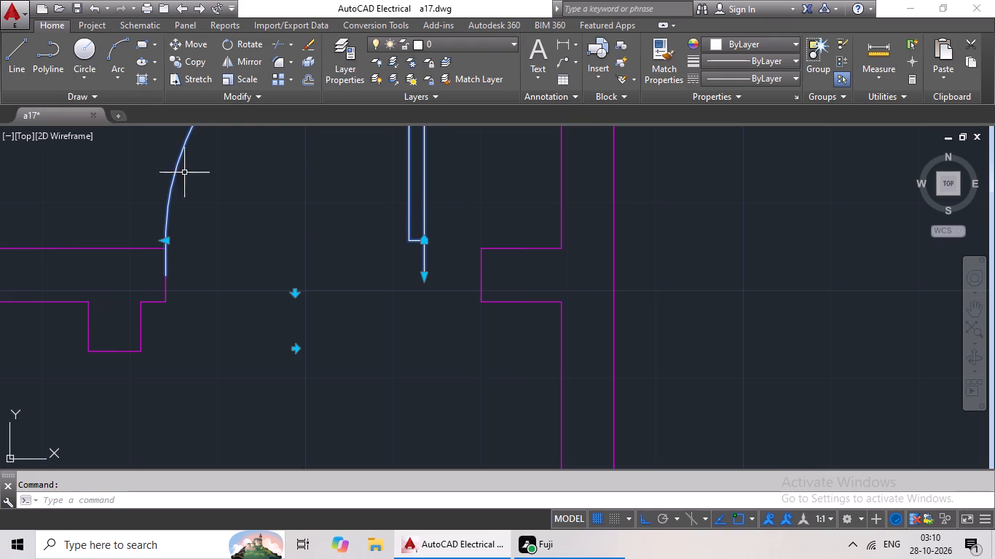
click(224, 73)
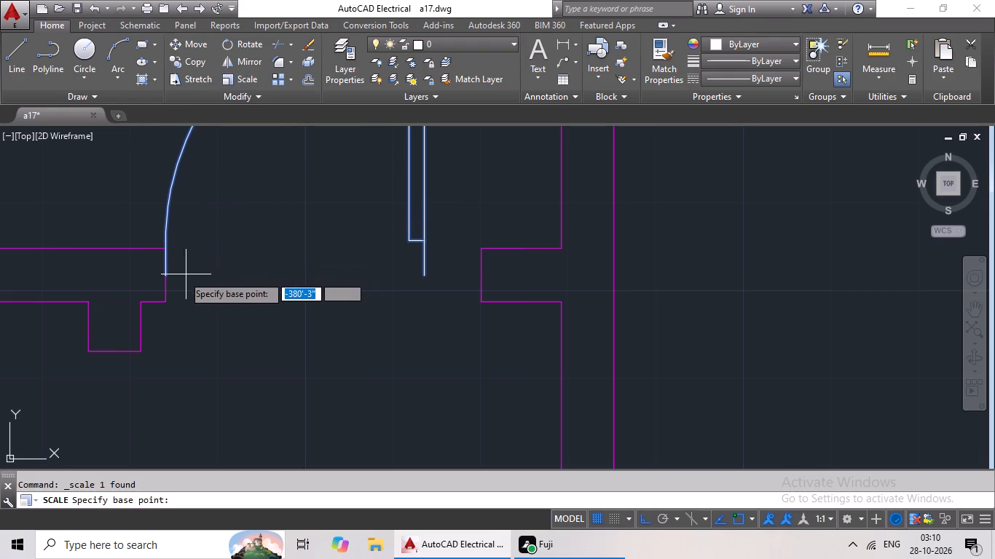
click(166, 274)
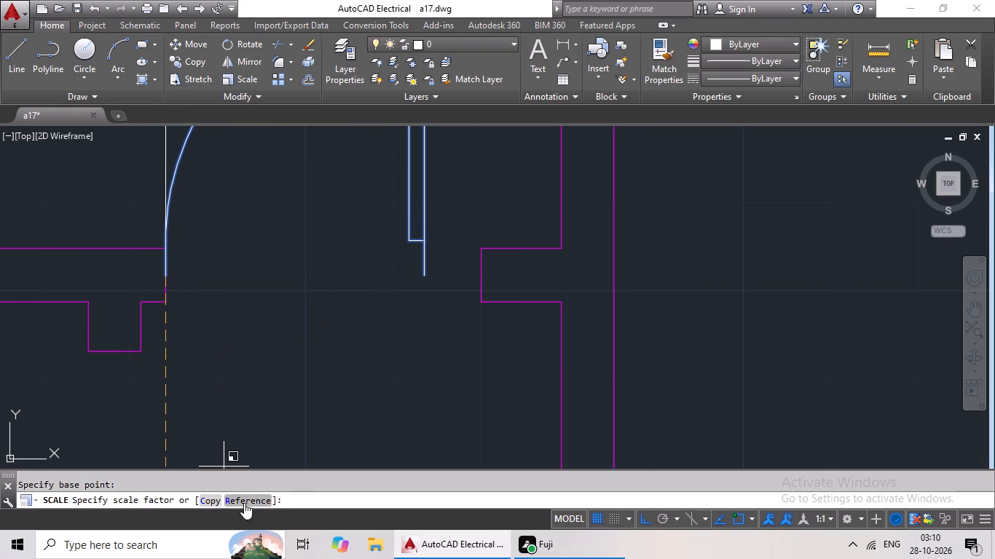
click(244, 503)
click(162, 277)
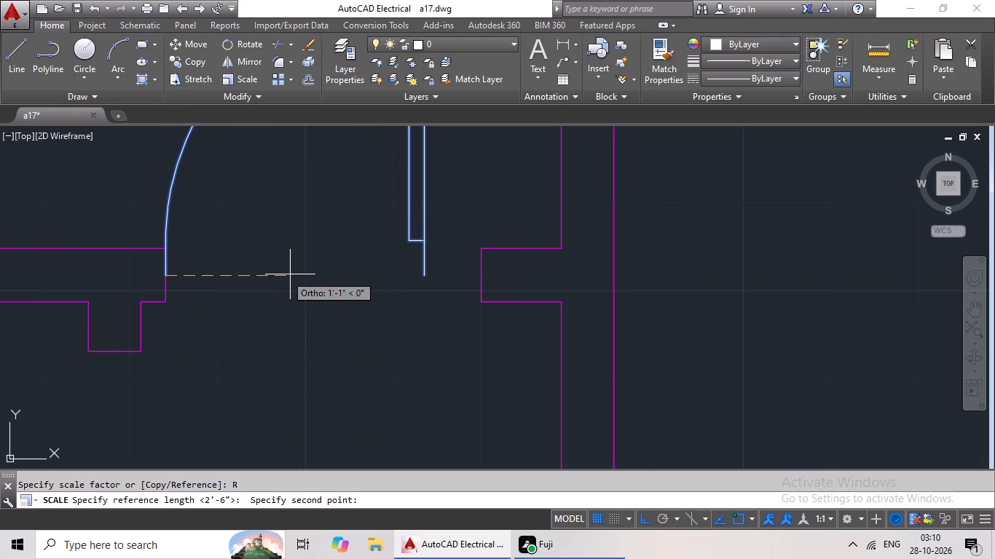
click(425, 279)
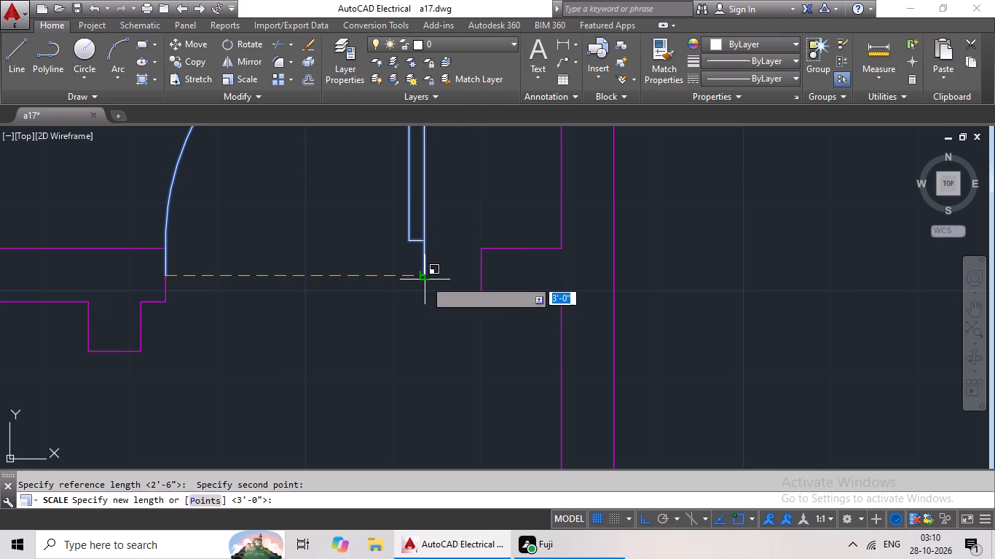
click(483, 272)
Rotate the spare mirrored door outside the plan by 90° about the hinge end of its leaf.
scroll(543, 282, down, 2)
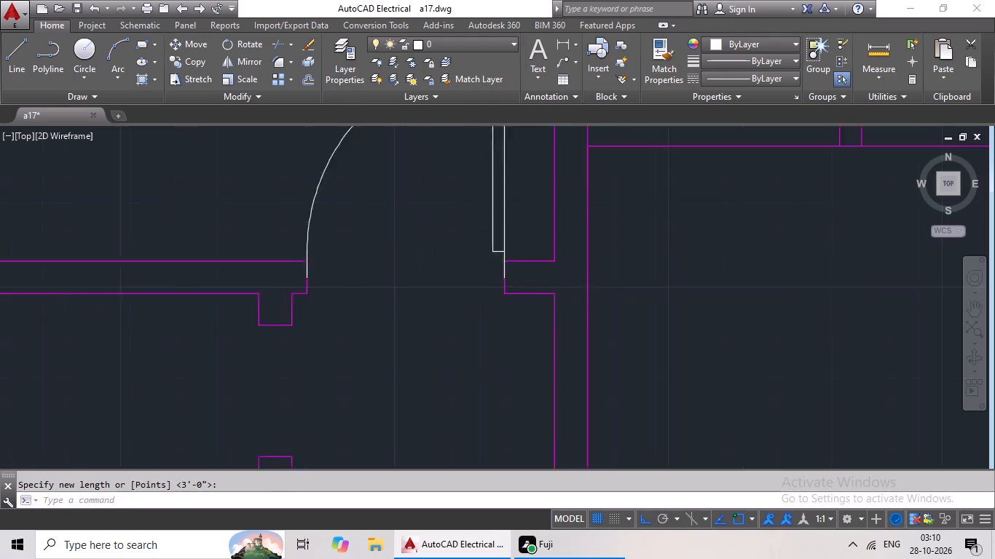
scroll(543, 282, down, 2)
middle_drag(640, 279, 426, 279)
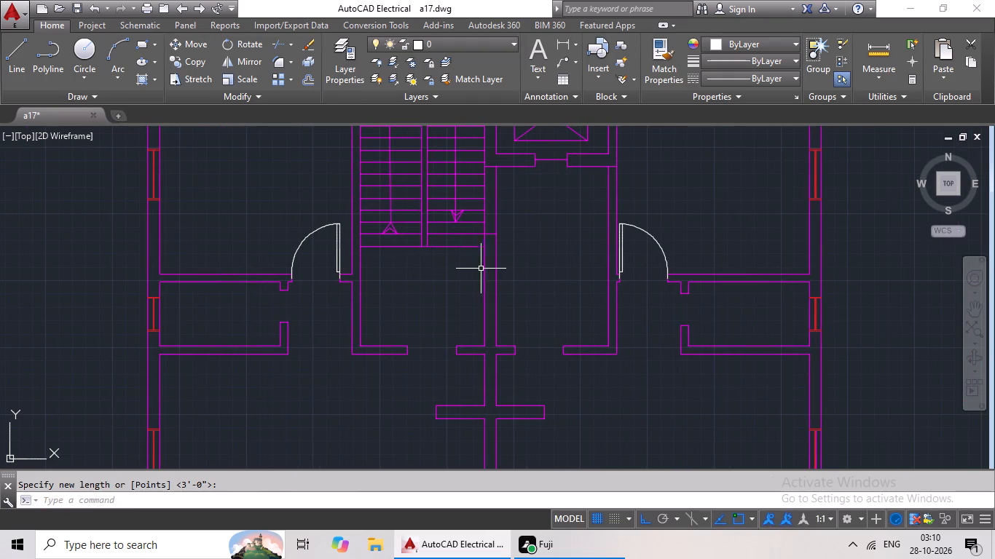
middle_drag(453, 247, 175, 260)
scroll(461, 271, down, 1)
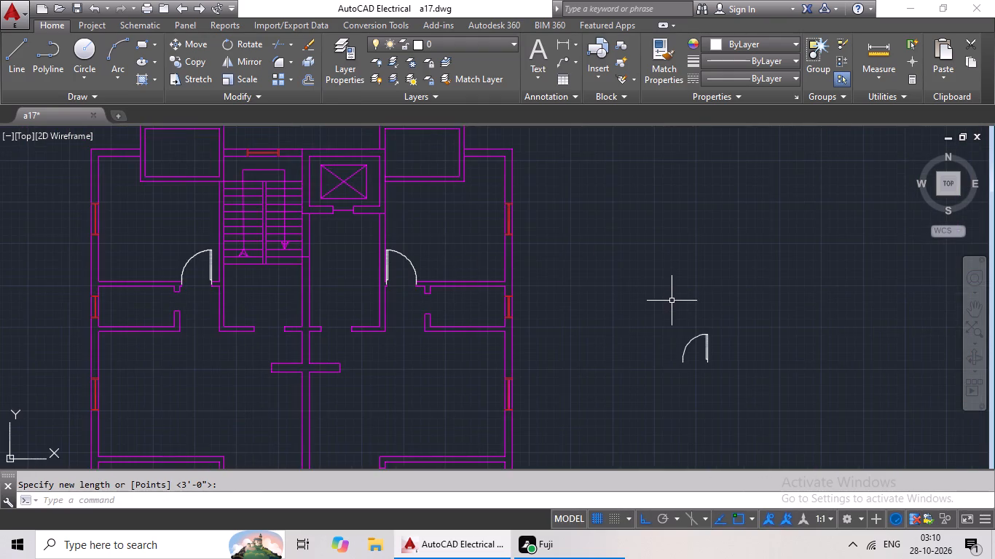
middle_drag(659, 290, 541, 239)
click(590, 305)
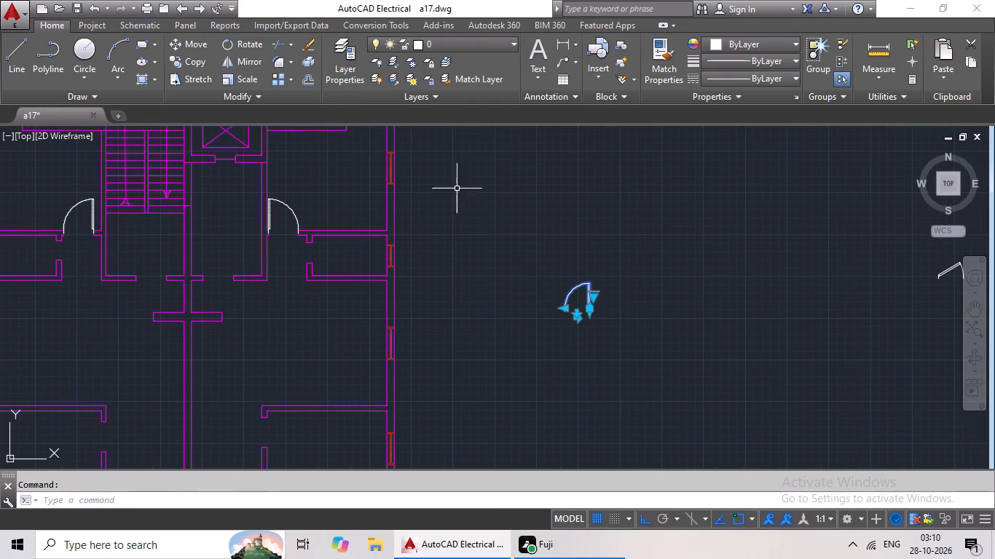
click(246, 47)
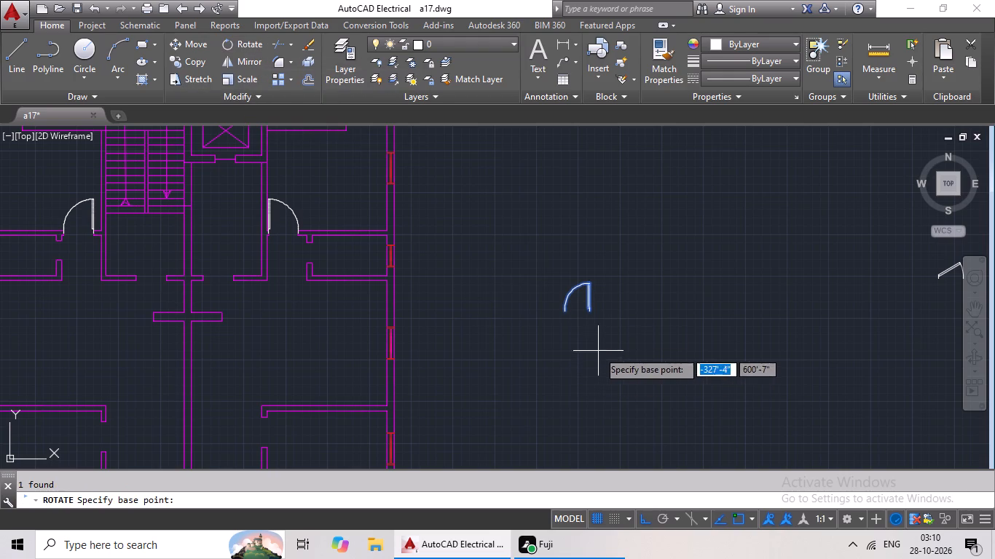
click(593, 305)
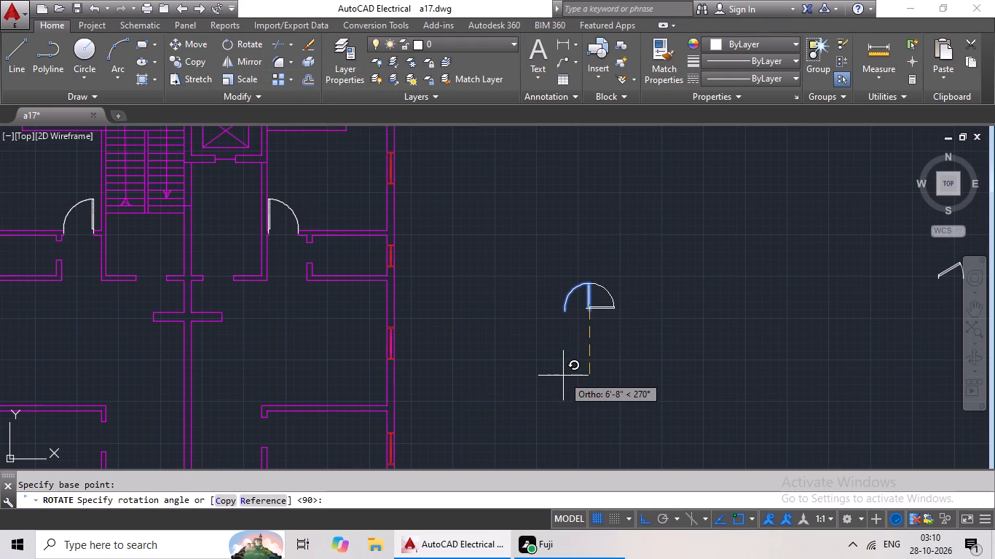
click(642, 236)
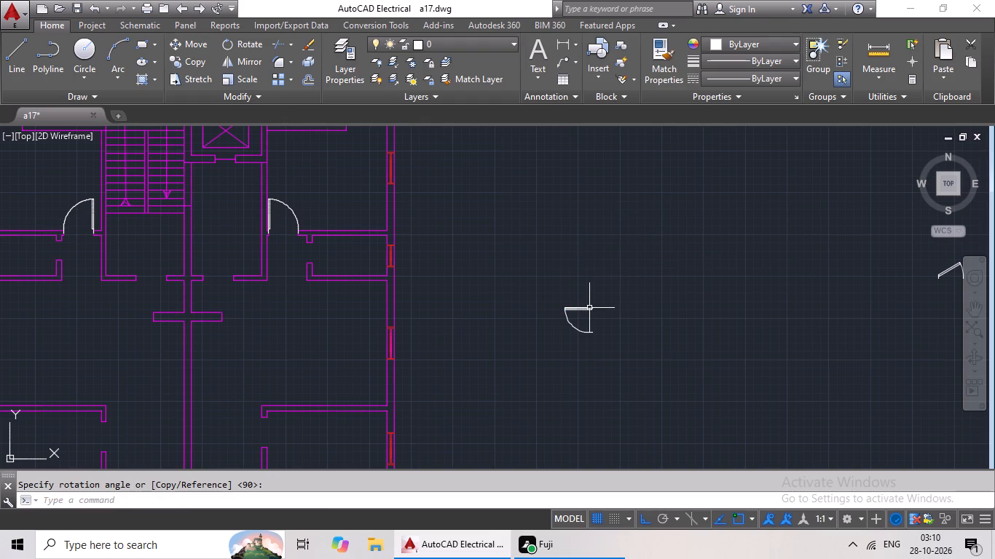
Copy the rotated spare door and paste it at the upper jamb of the left apartment's small room opening, below the upper-left room.
click(585, 310)
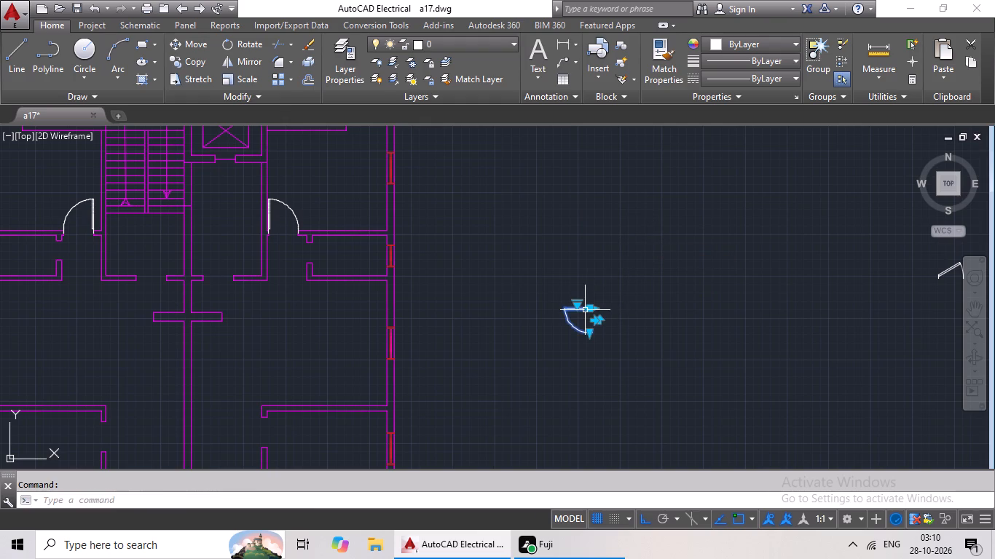
key(ctrl+c)
key(ctrl+v)
scroll(38, 272, up, 2)
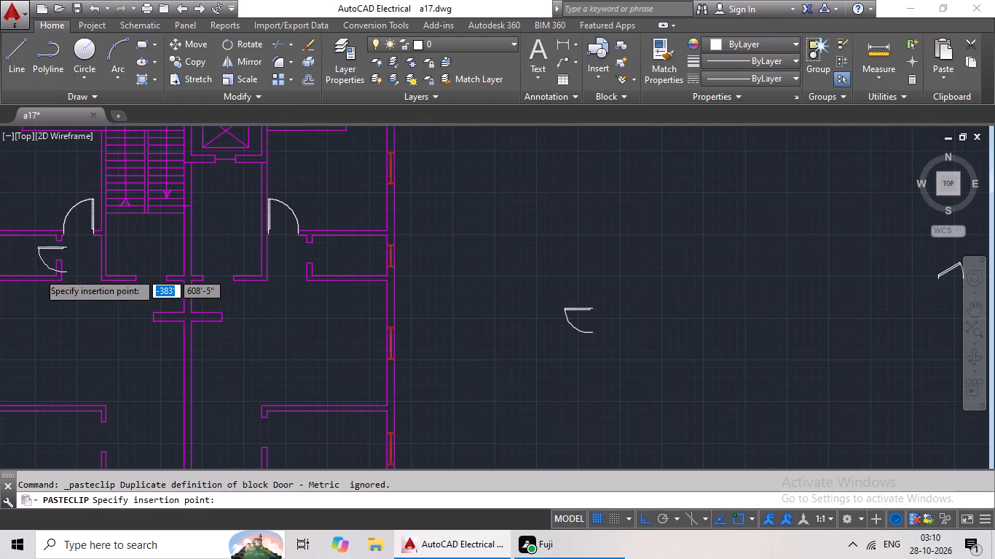
middle_drag(40, 268, 197, 330)
scroll(190, 323, up, 3)
scroll(183, 318, down, 1)
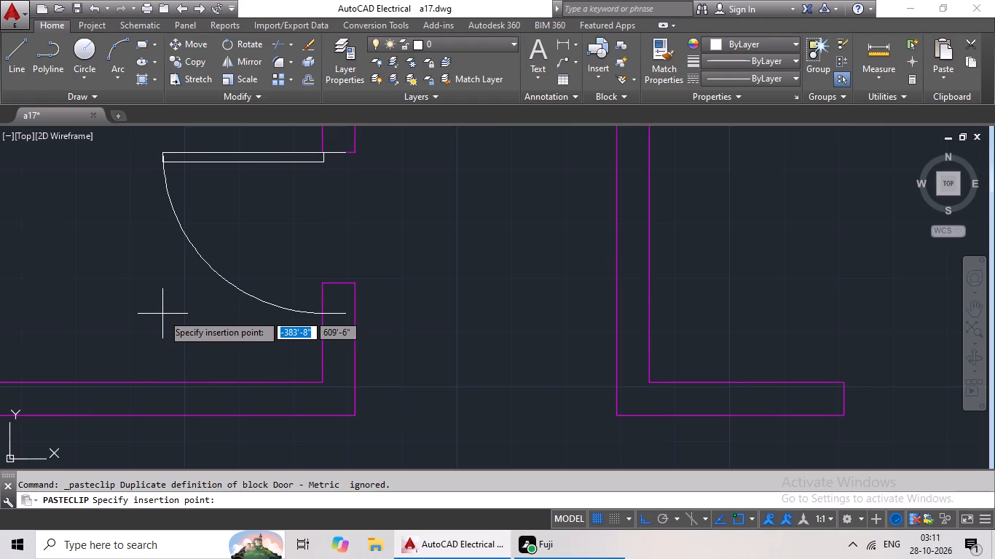
click(162, 314)
Scale the pasted door by reference from its upper jamb point so it spans the left small room opening to the lower jamb.
click(229, 285)
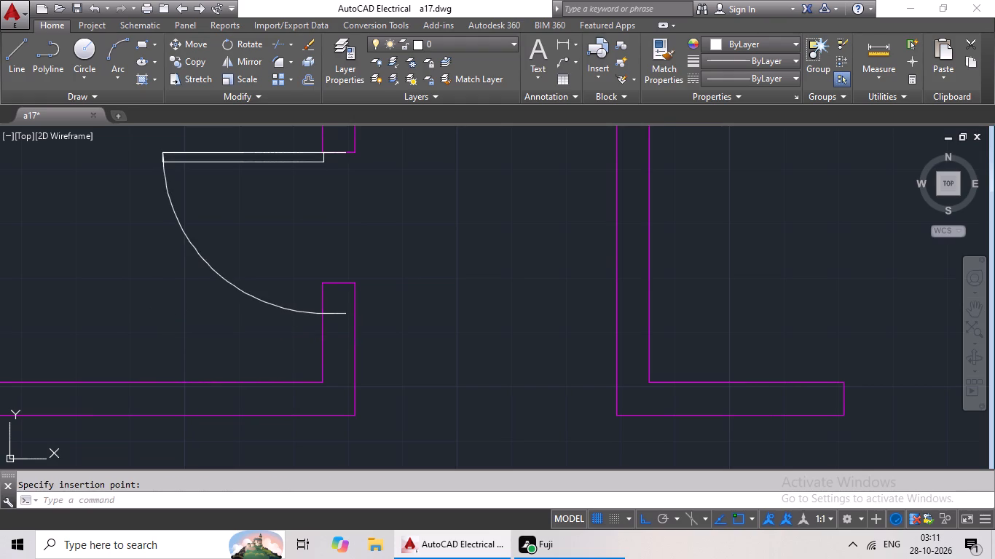
click(237, 77)
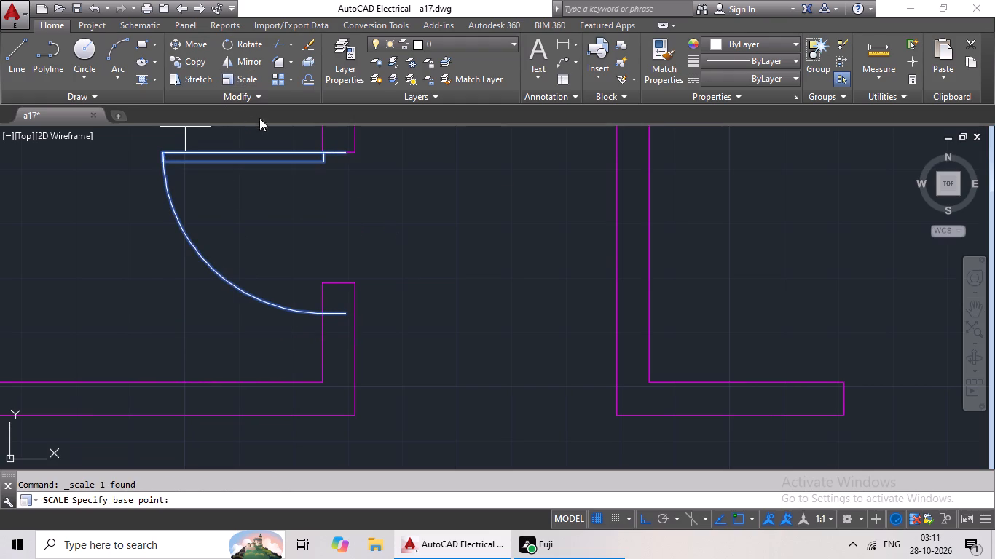
click(341, 150)
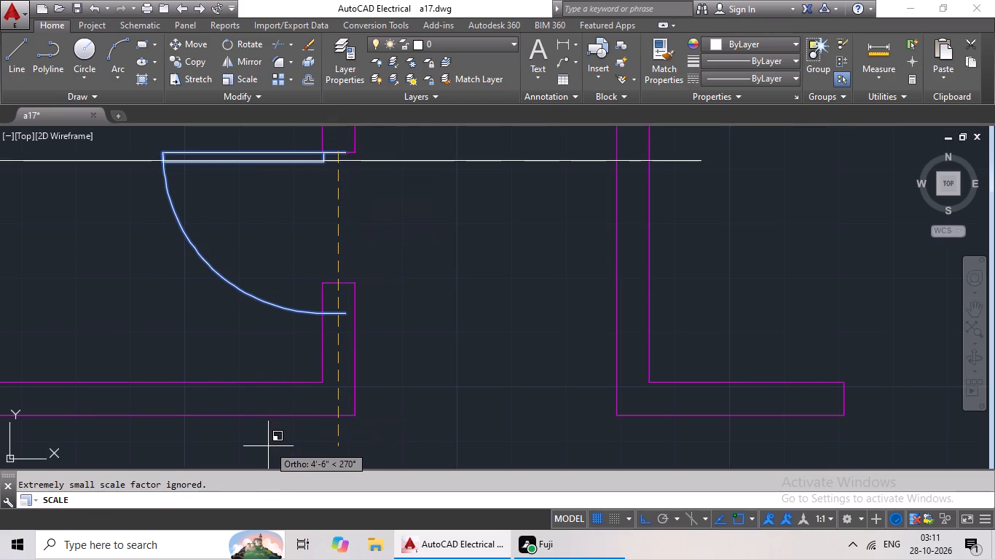
key(r)
key(space)
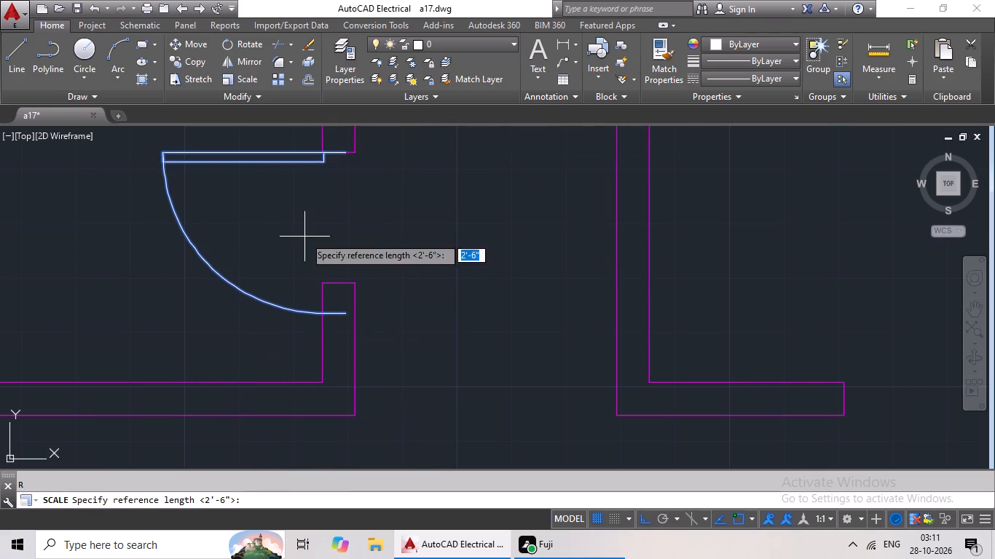
click(341, 153)
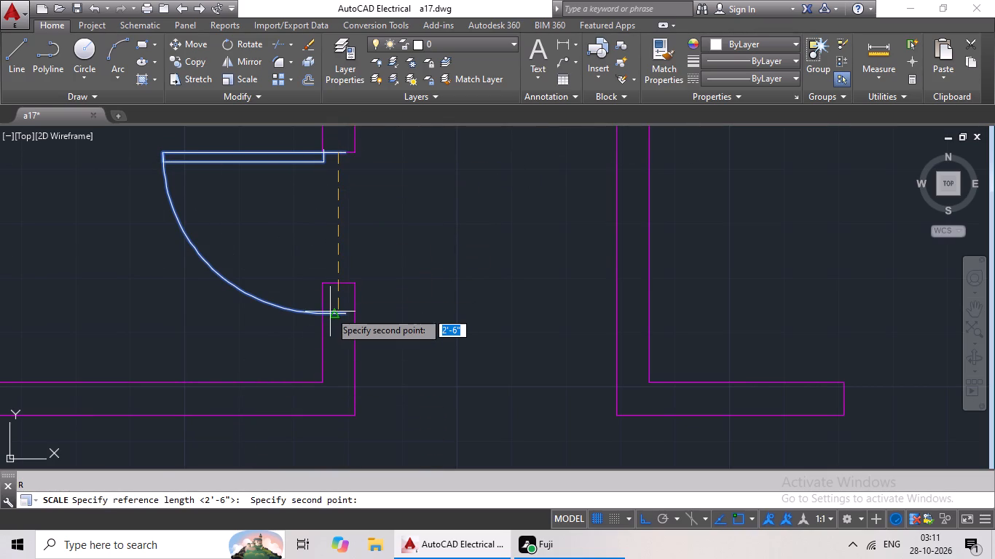
click(333, 314)
click(337, 285)
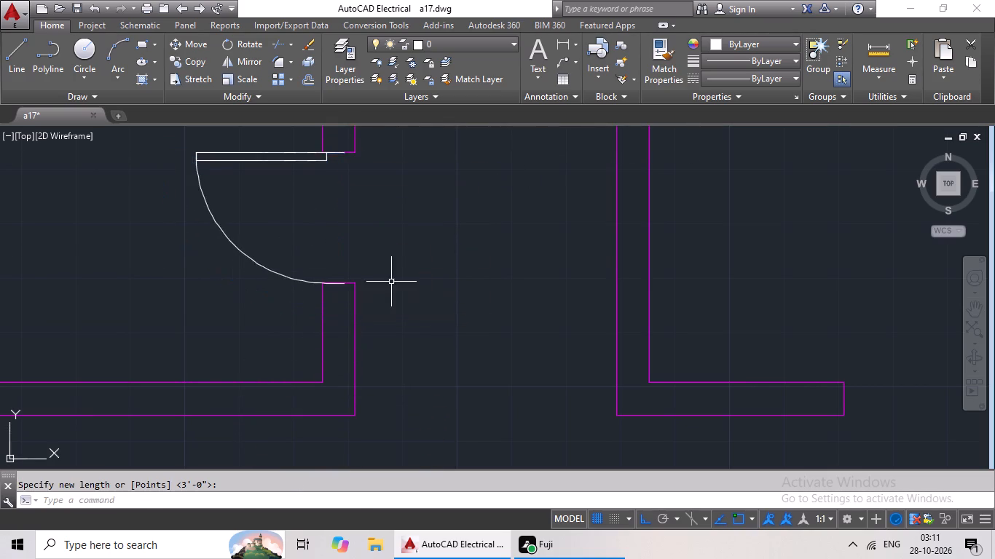
Mirror the spare door outside the plan about a vertical line, erasing the source door.
scroll(465, 279, down, 3)
middle_drag(467, 277, 243, 280)
scroll(435, 275, down, 1)
middle_drag(510, 286, 272, 260)
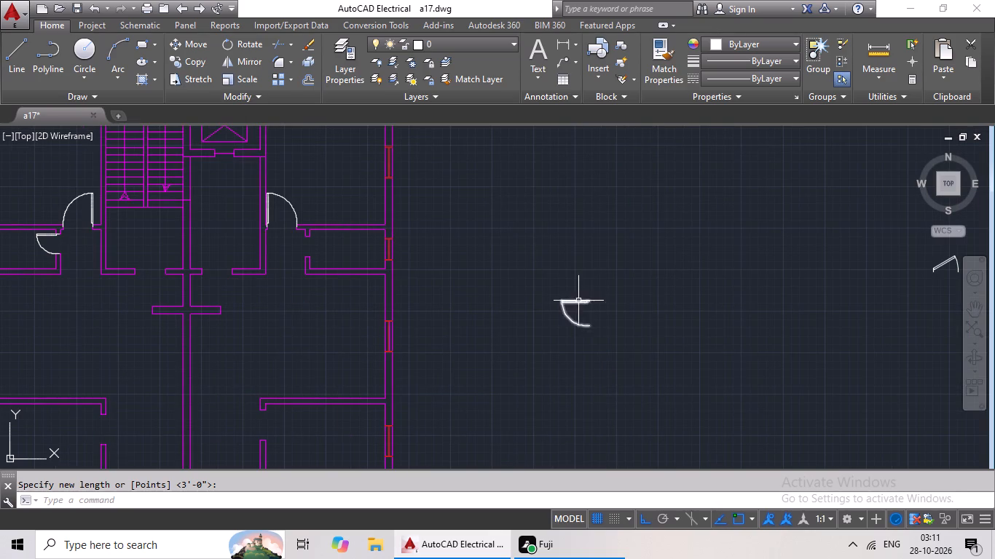
click(583, 302)
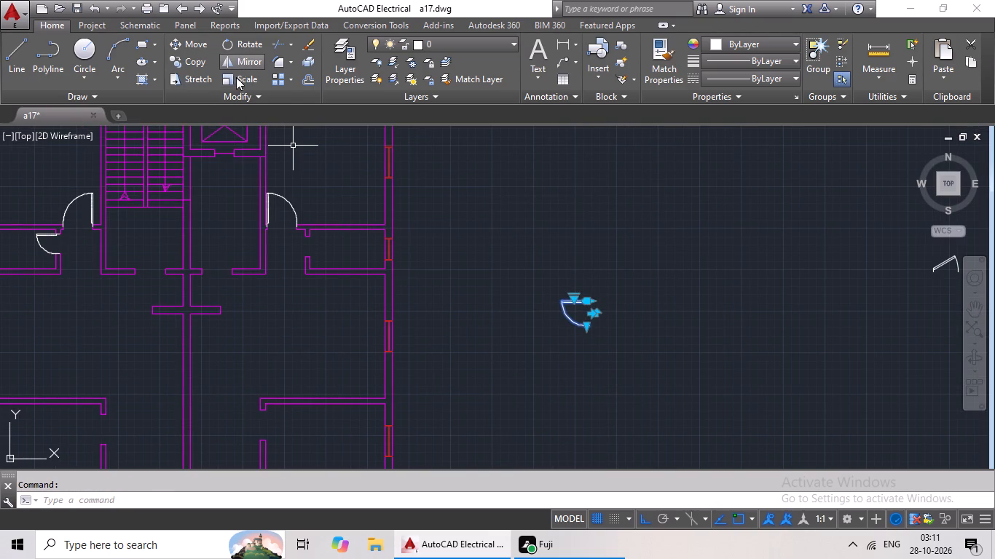
click(243, 63)
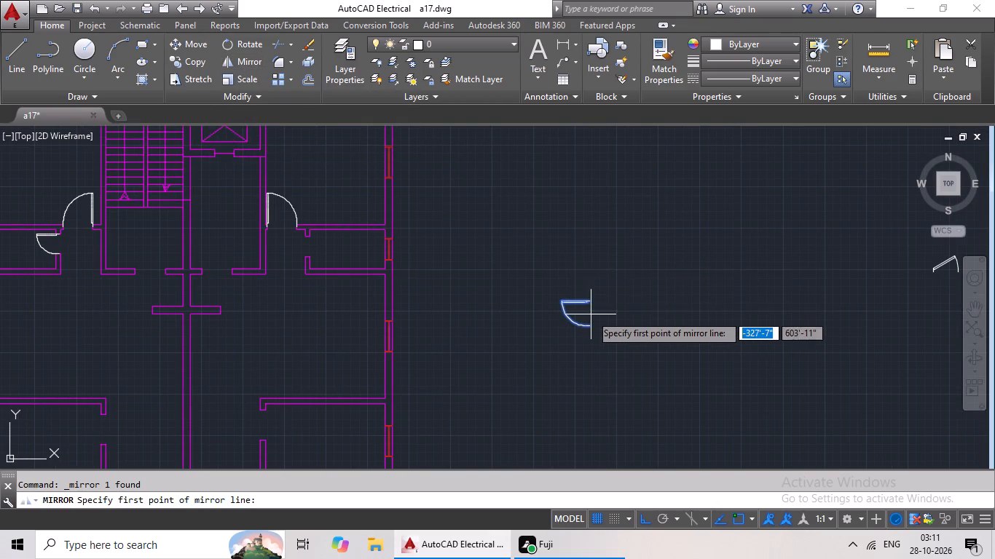
scroll(591, 314, up, 2)
click(642, 344)
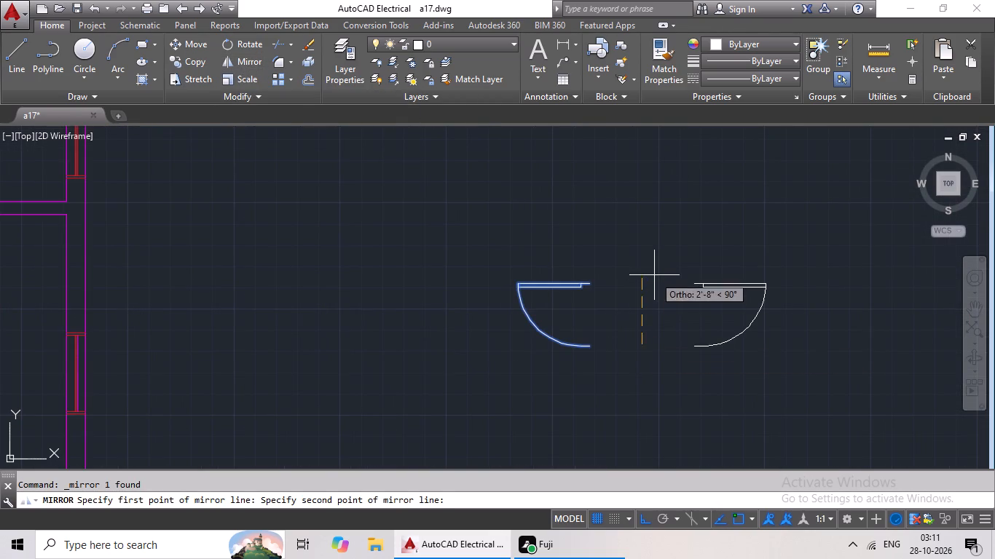
click(654, 275)
click(208, 499)
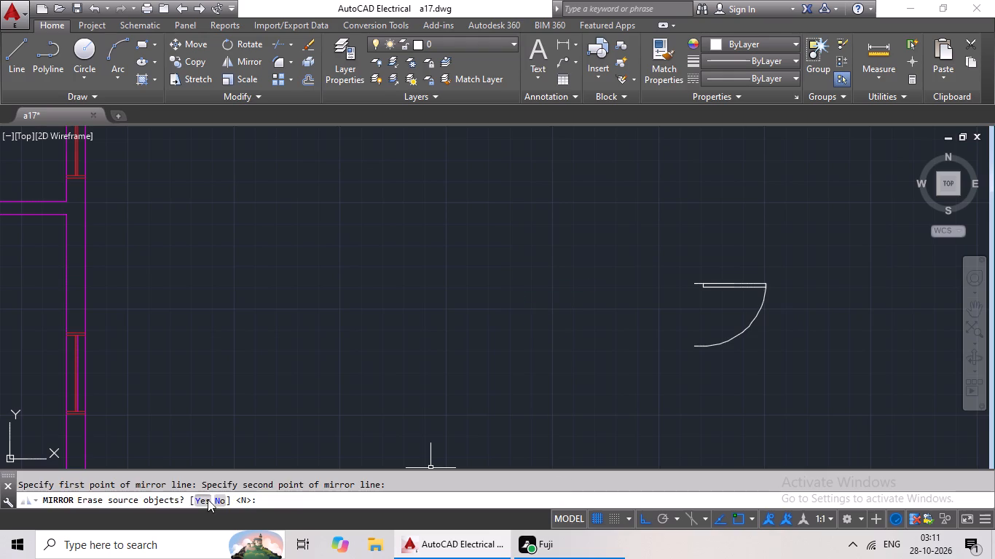
Copy the mirrored spare door and paste it at the upper jamb of the right apartment's small room opening.
click(717, 286)
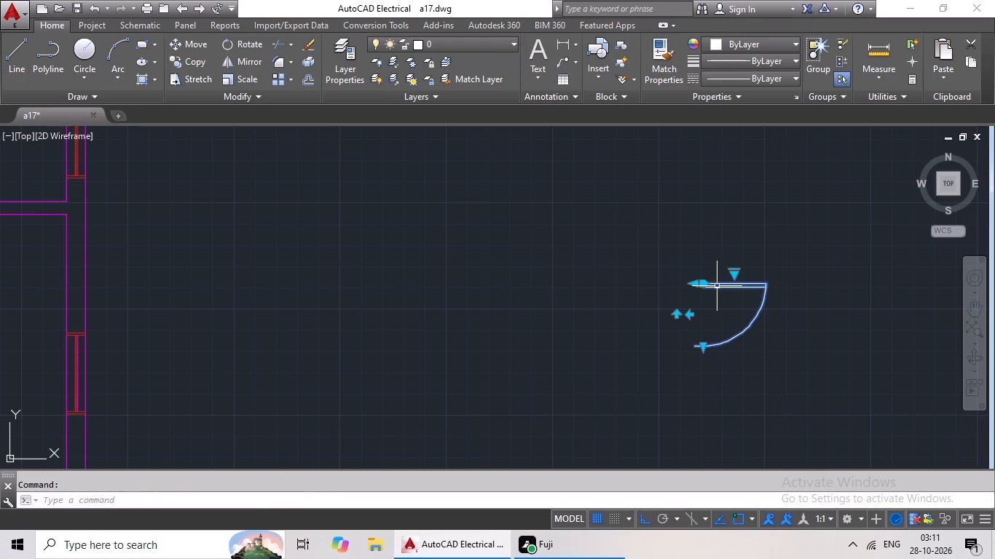
key(ctrl+c)
key(ctrl+v)
scroll(473, 319, down, 2)
middle_drag(465, 321, 569, 294)
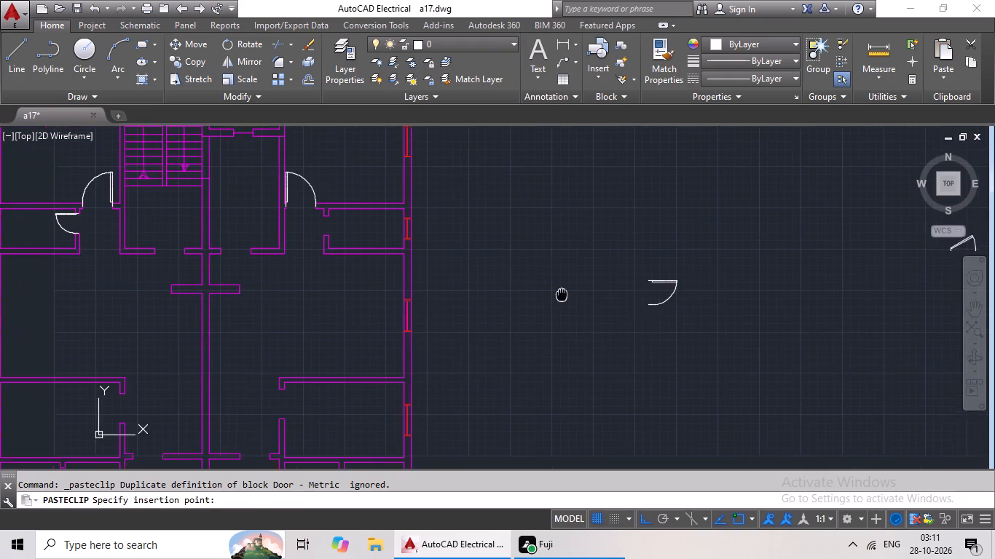
middle_drag(569, 294, 607, 294)
middle_drag(375, 315, 357, 359)
scroll(364, 279, up, 4)
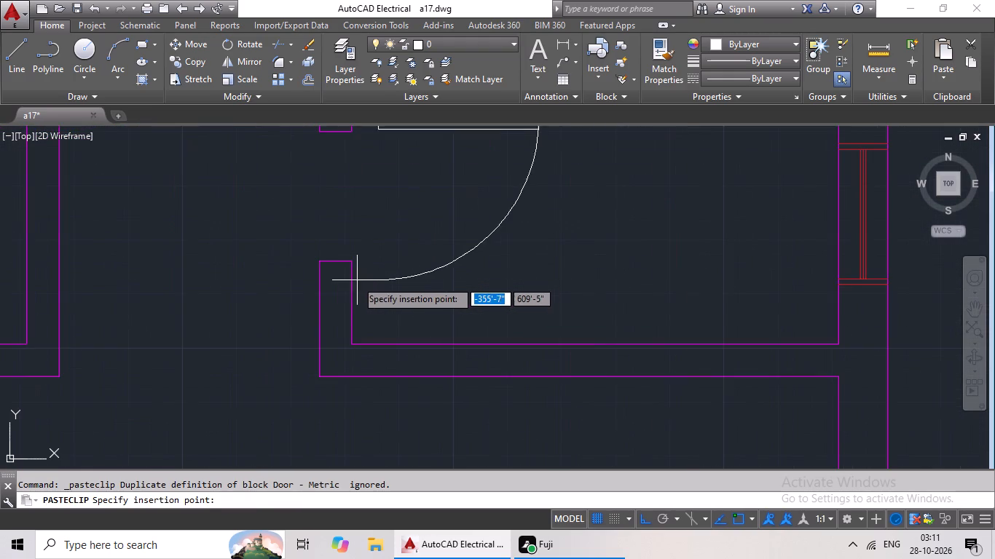
click(329, 291)
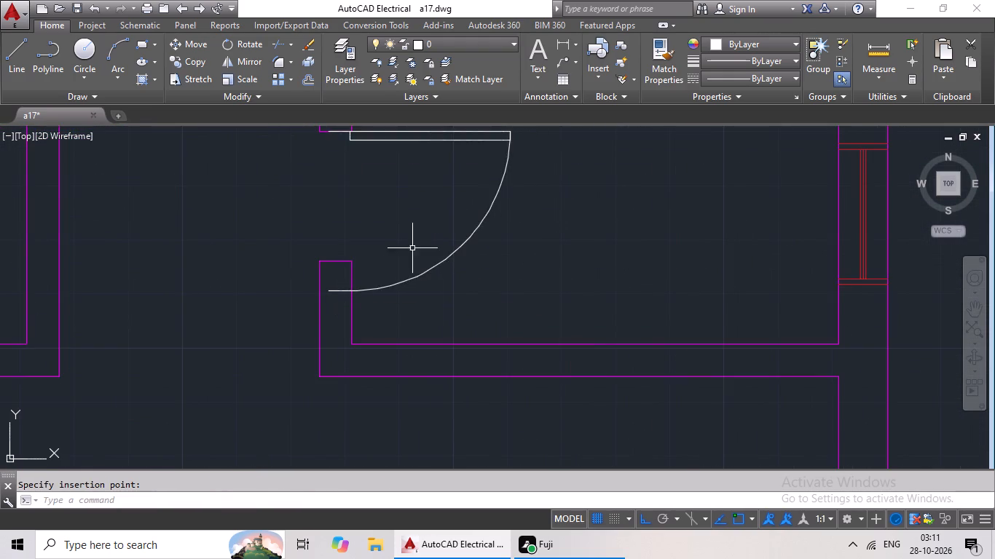
Scale this door by reference from its upper jamb point so it spans the right small room opening to the lower jamb.
middle_drag(412, 248, 412, 288)
click(438, 178)
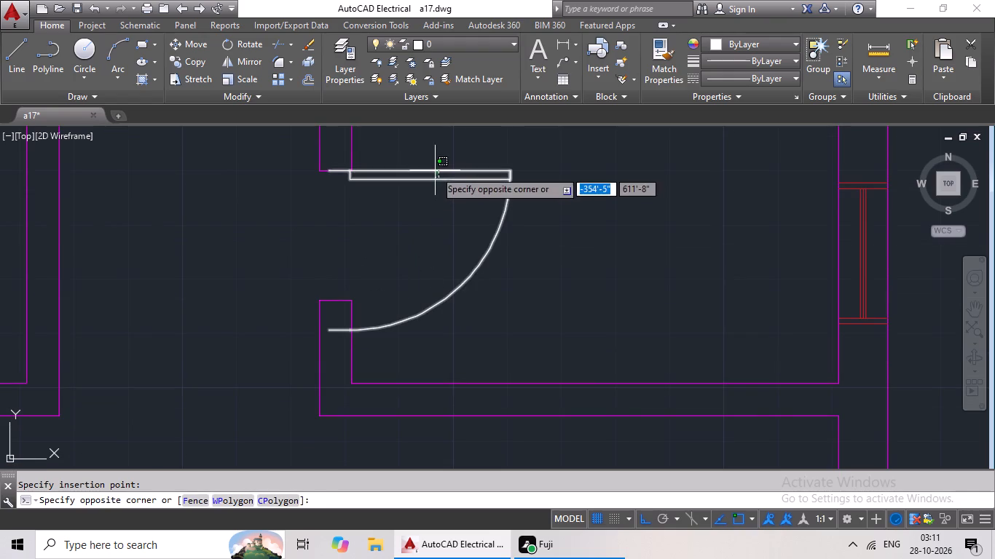
click(435, 170)
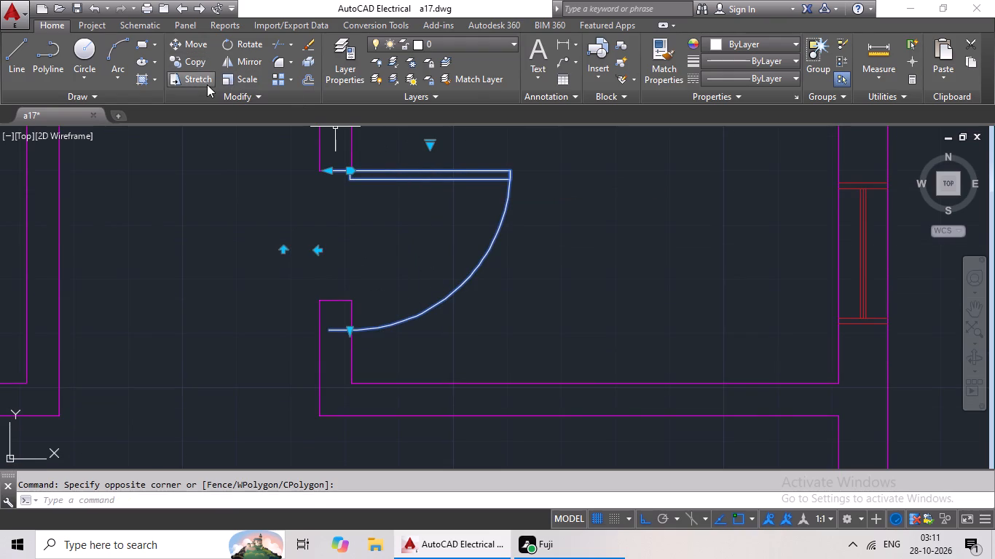
click(232, 76)
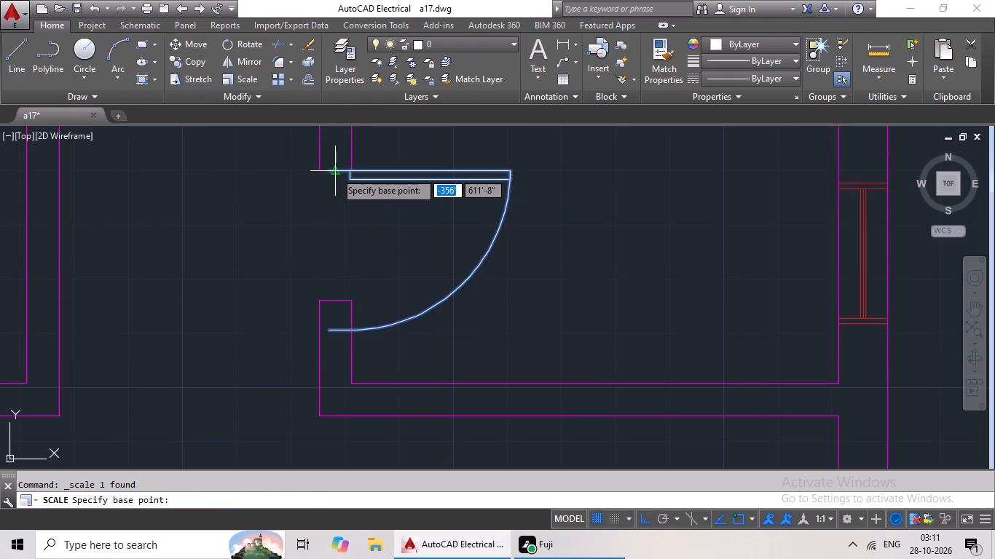
click(333, 171)
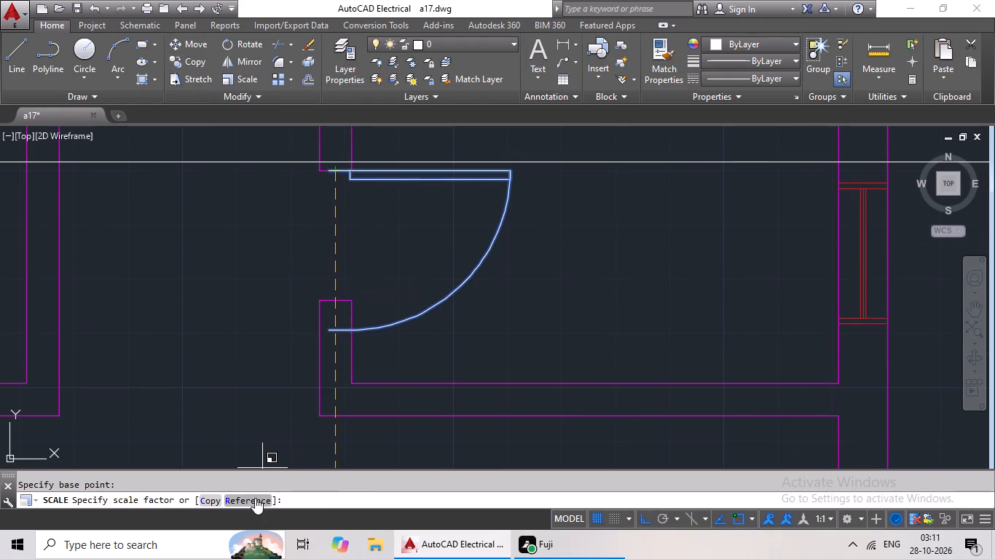
click(255, 498)
click(337, 170)
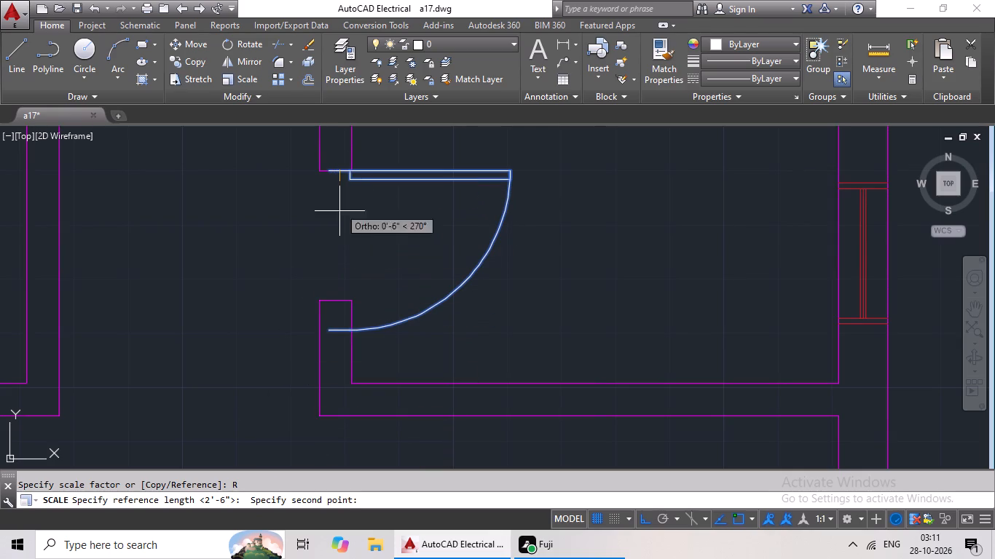
click(340, 333)
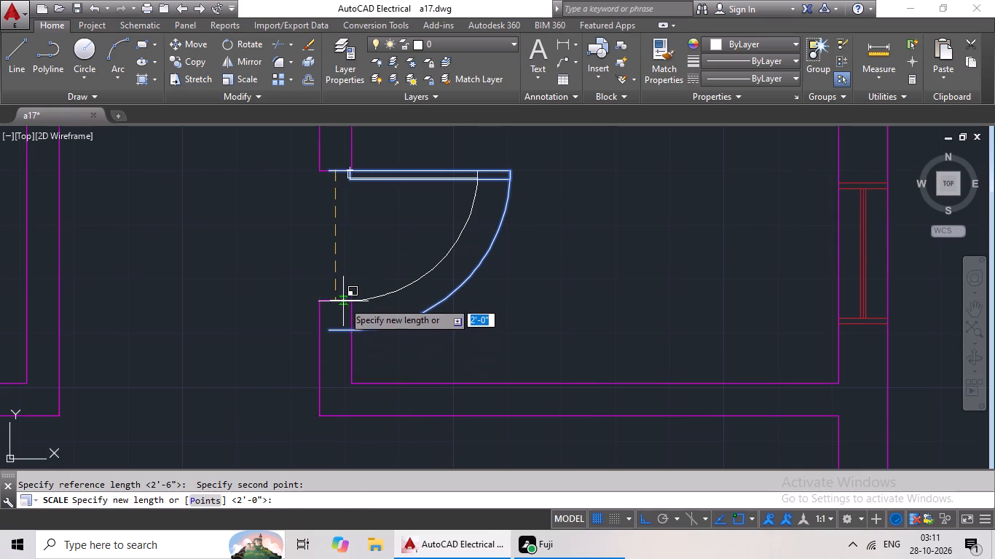
click(334, 298)
Rotate the spare door outside the plan by 270° about the hinge end of its leaf.
scroll(444, 277, down, 3)
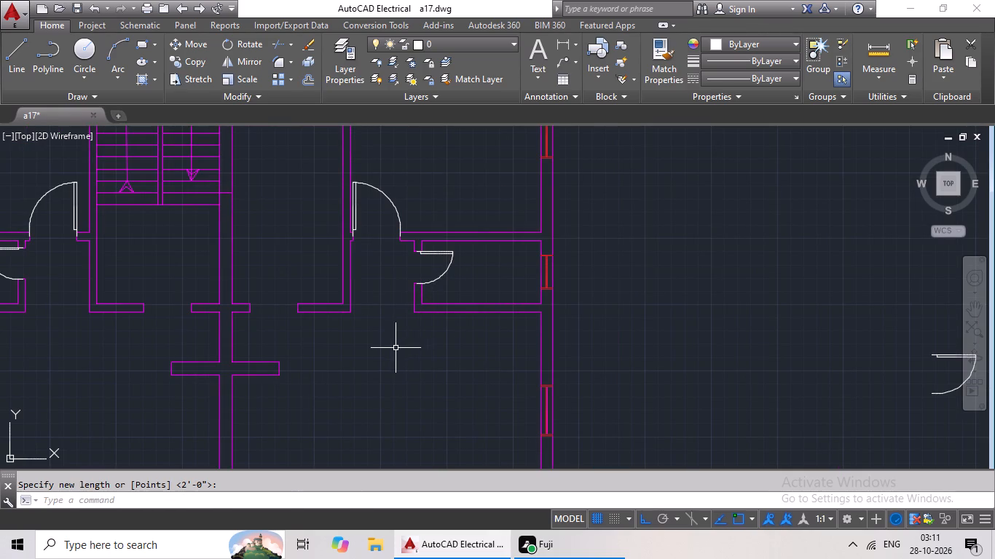
scroll(404, 354, down, 2)
middle_drag(550, 349, 550, 347)
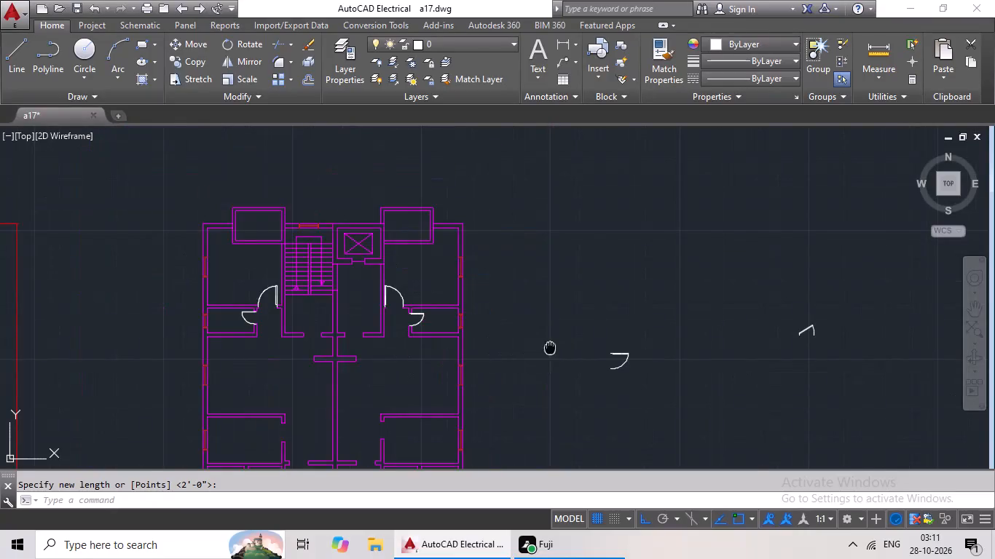
middle_drag(550, 347, 497, 282)
click(565, 286)
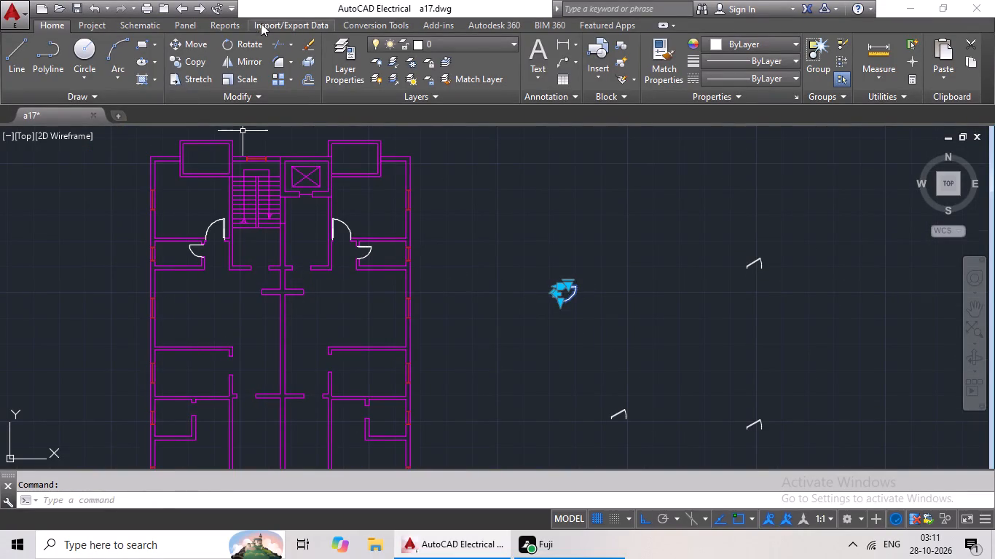
click(235, 48)
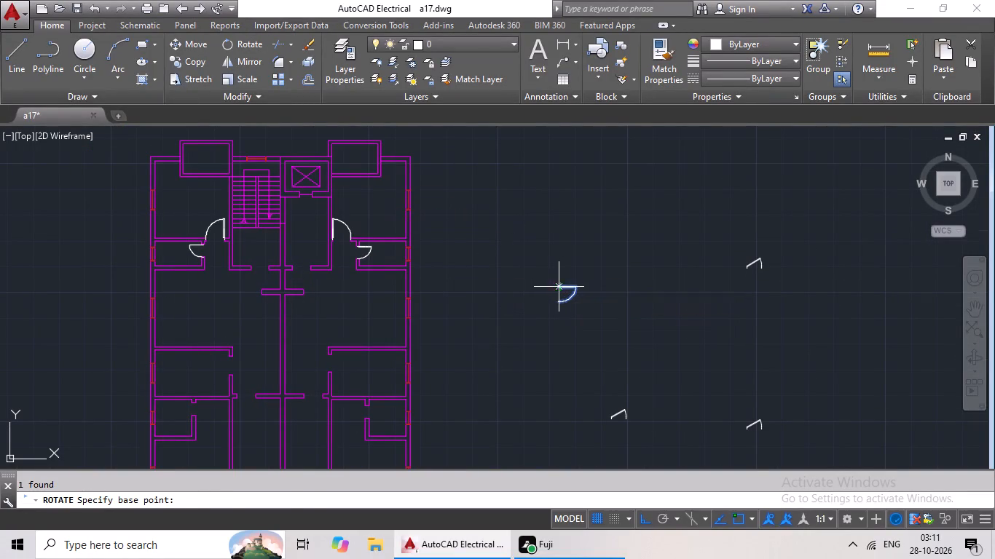
click(557, 288)
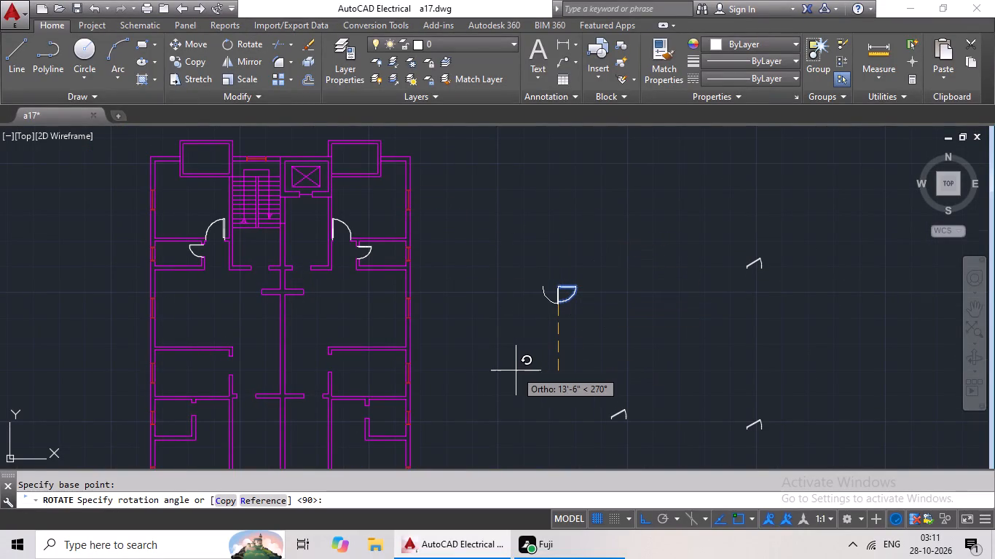
click(515, 370)
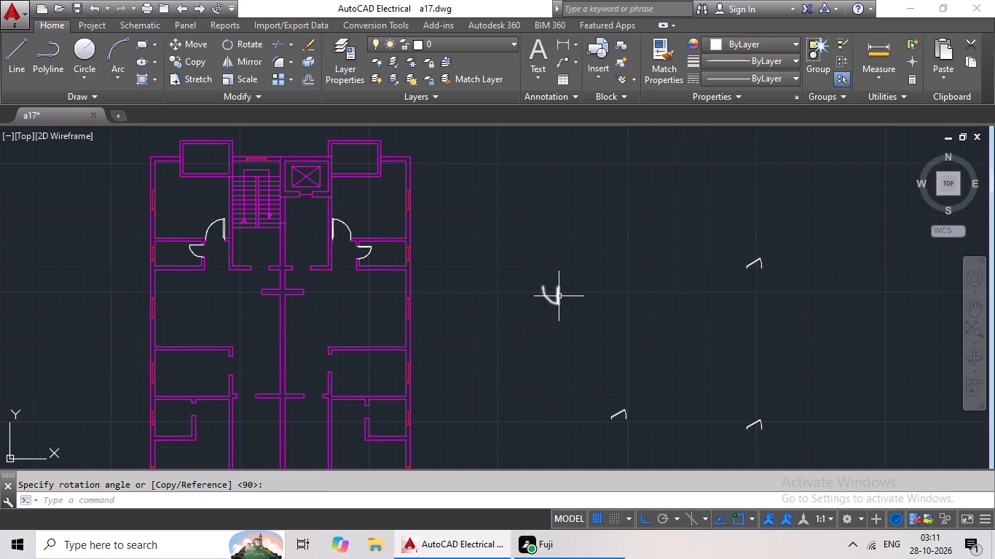
Copy the rotated spare door and paste it in the left apartment's opening below the staircase, hinged beside the central wall.
click(559, 296)
key(ctrl+c)
key(ctrl+v)
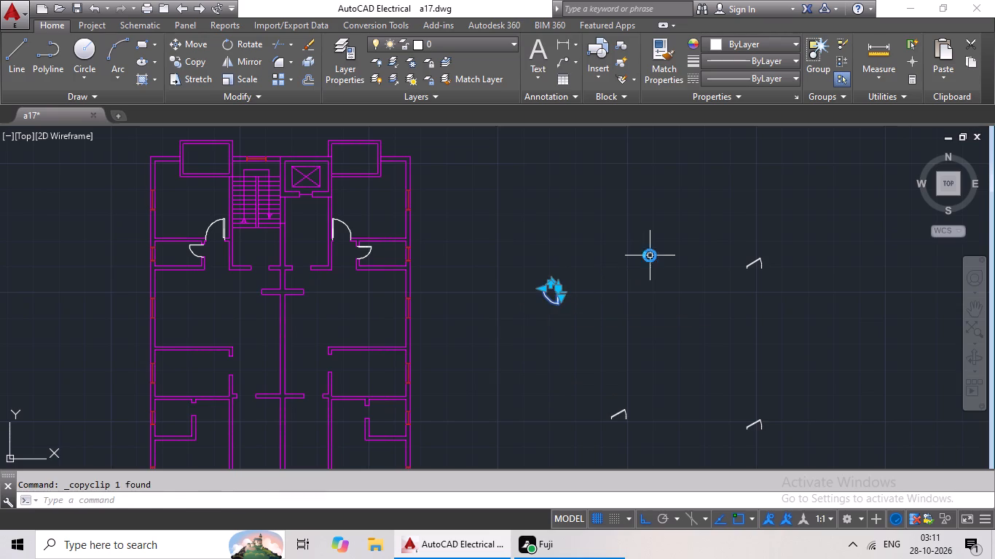
scroll(239, 286, up, 4)
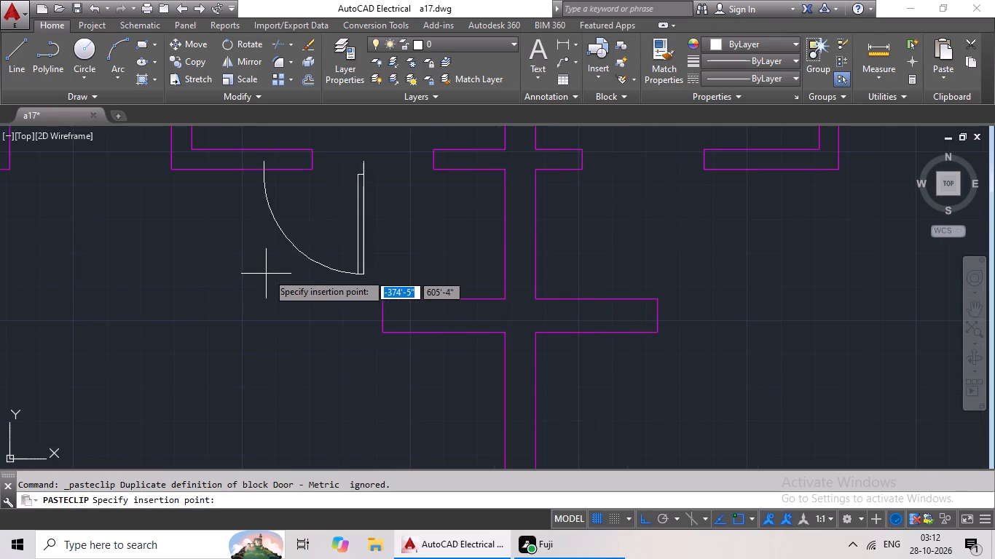
click(333, 269)
Stretch the pasted door below the staircase sideways so its hinge edge sits flush on the opening's jamb beside the central wall.
scroll(436, 165, up, 3)
middle_drag(448, 185, 433, 247)
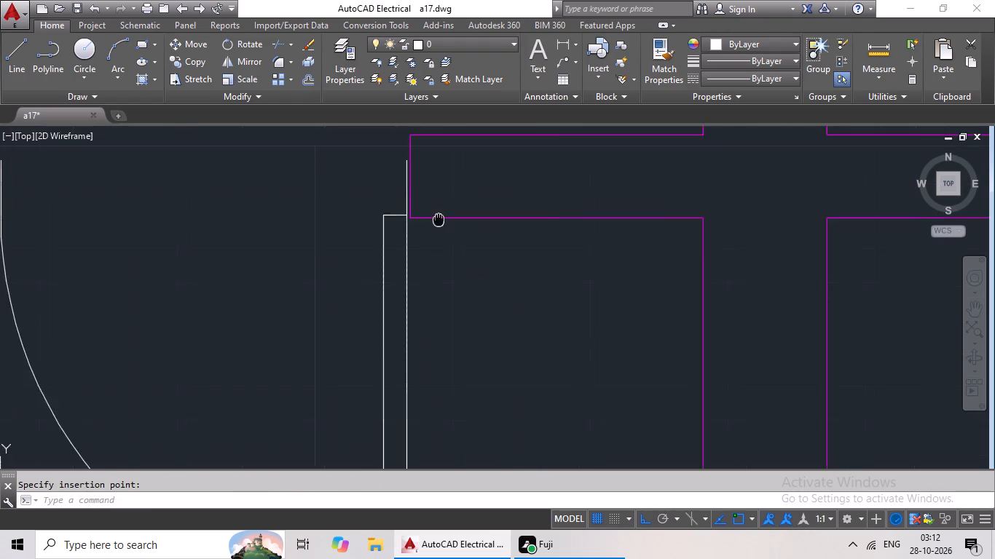
middle_drag(433, 247, 428, 271)
scroll(390, 250, up, 2)
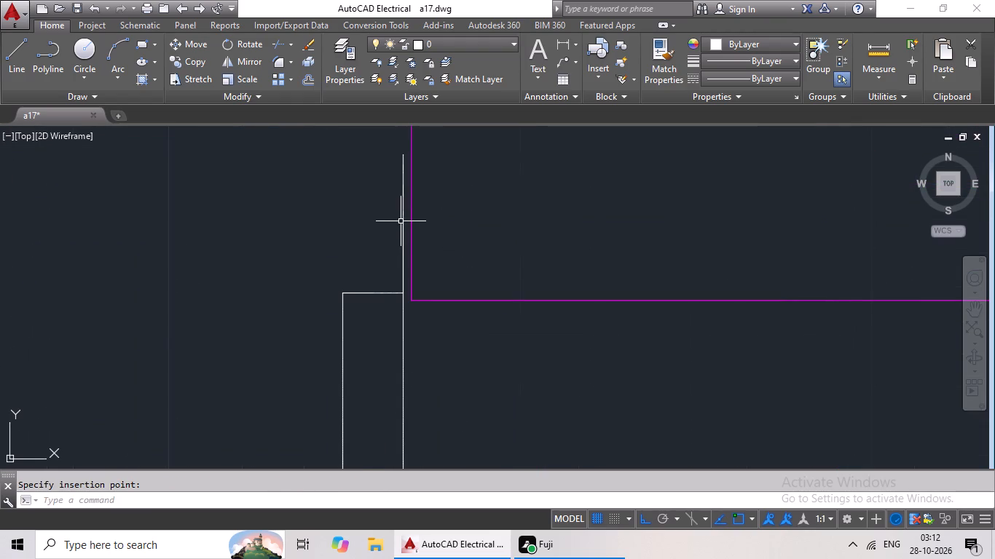
click(401, 220)
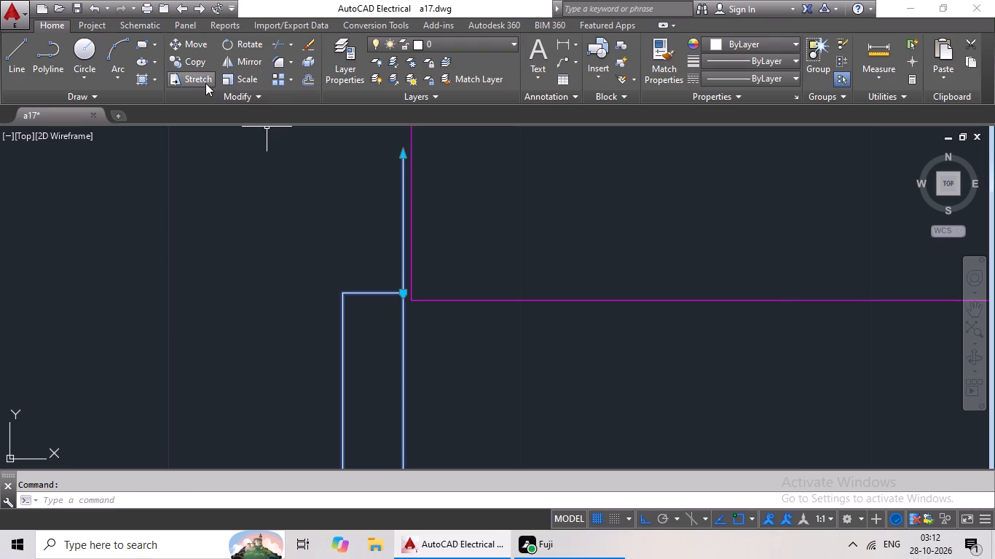
click(205, 82)
click(401, 224)
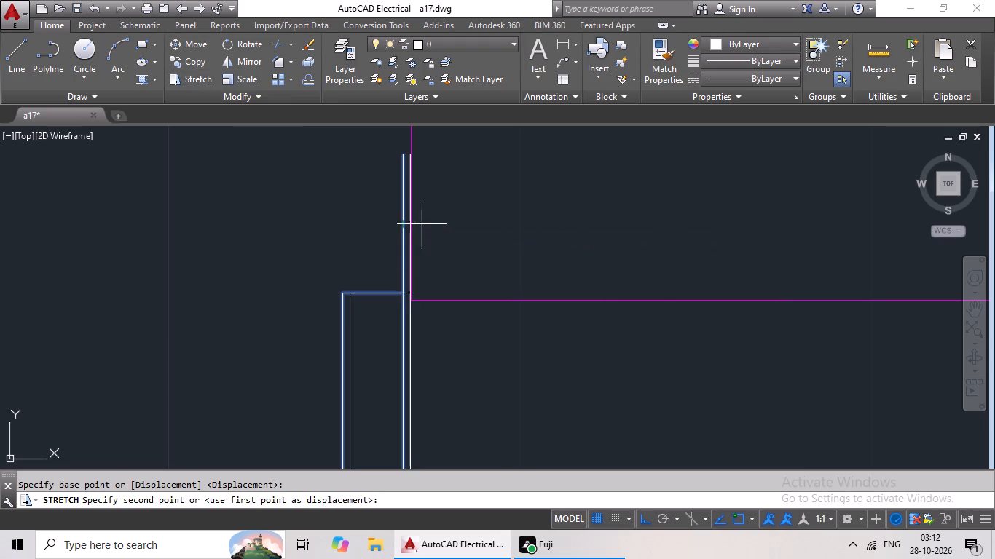
click(409, 224)
Scale this door by reference from its hinge-side jamb point so it spans the left apartment's opening to the opposite jamb.
scroll(501, 216, down, 3)
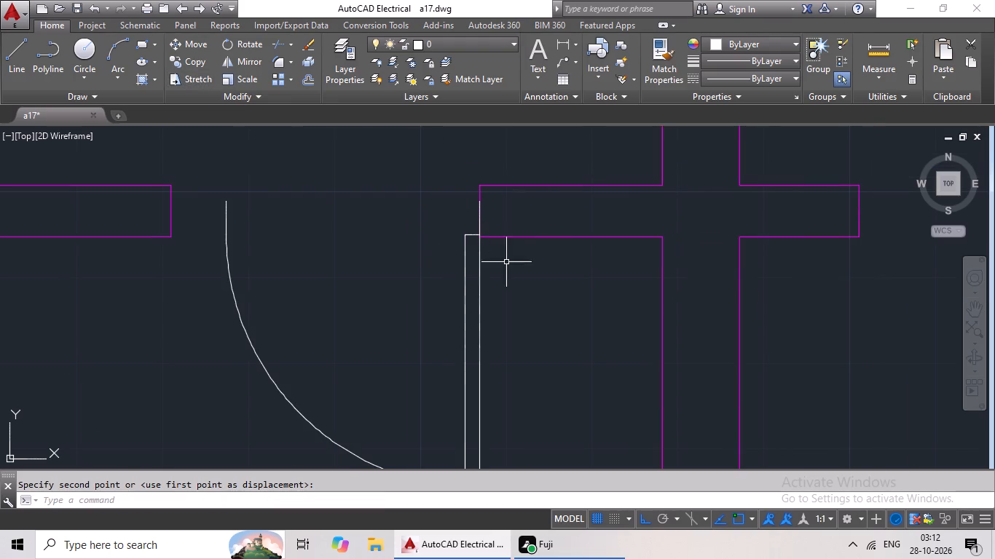
click(465, 305)
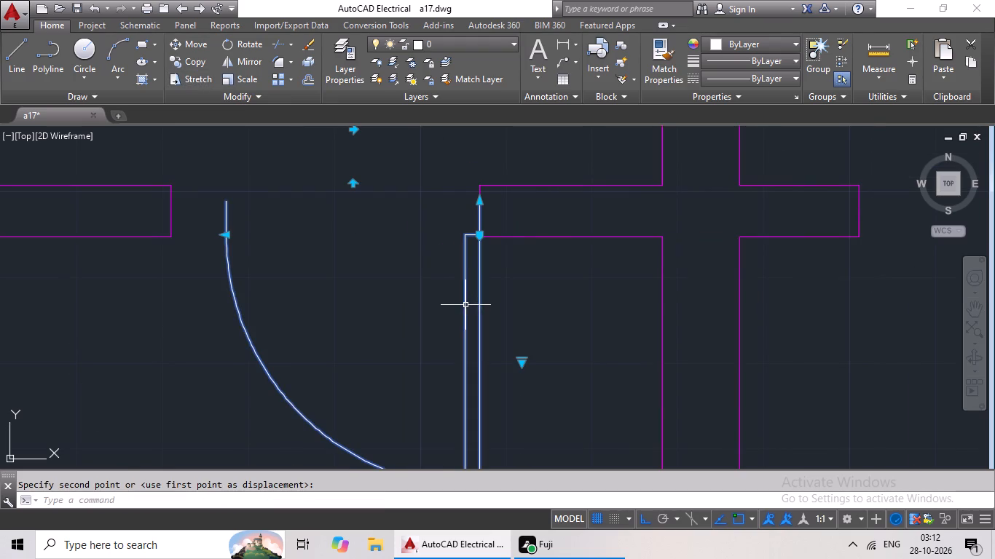
click(238, 82)
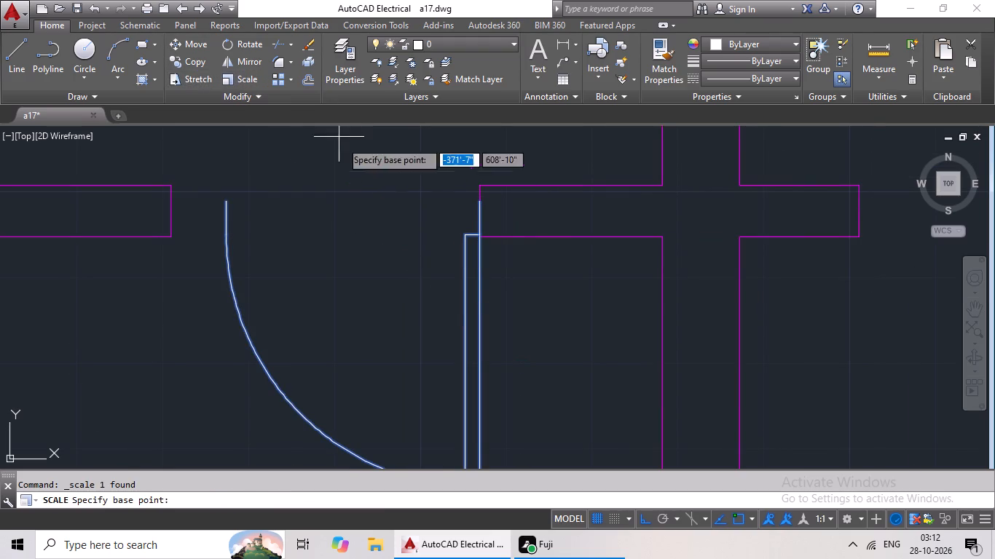
click(478, 214)
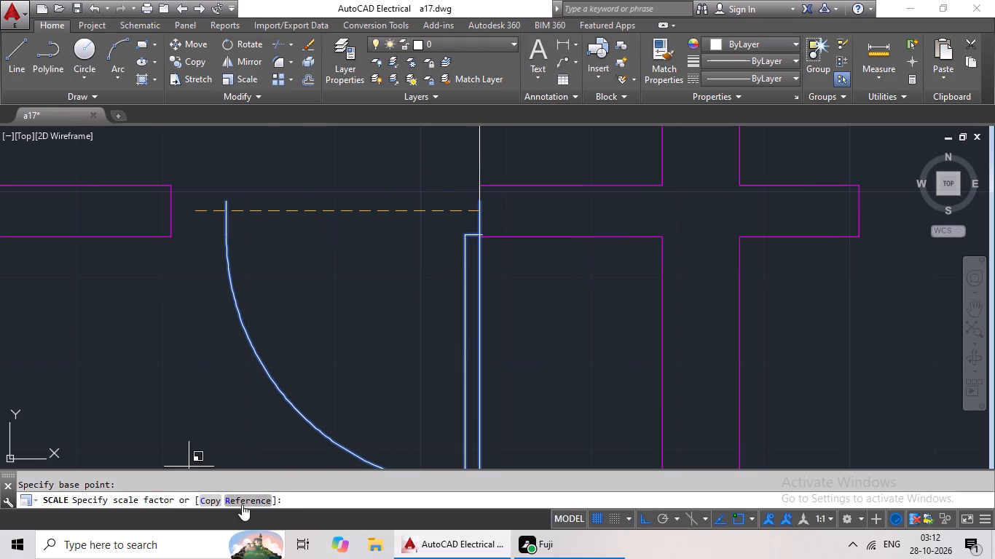
click(243, 504)
click(476, 218)
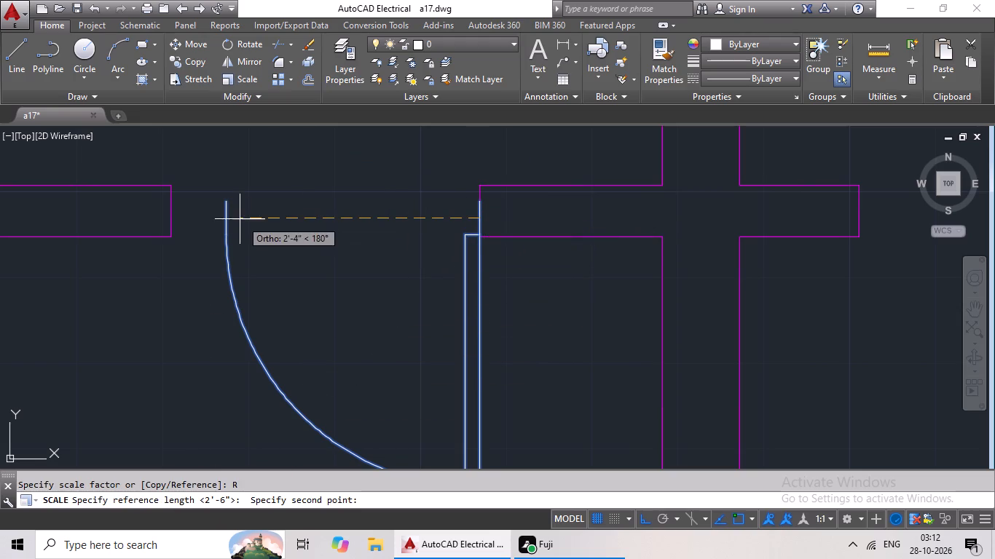
click(226, 220)
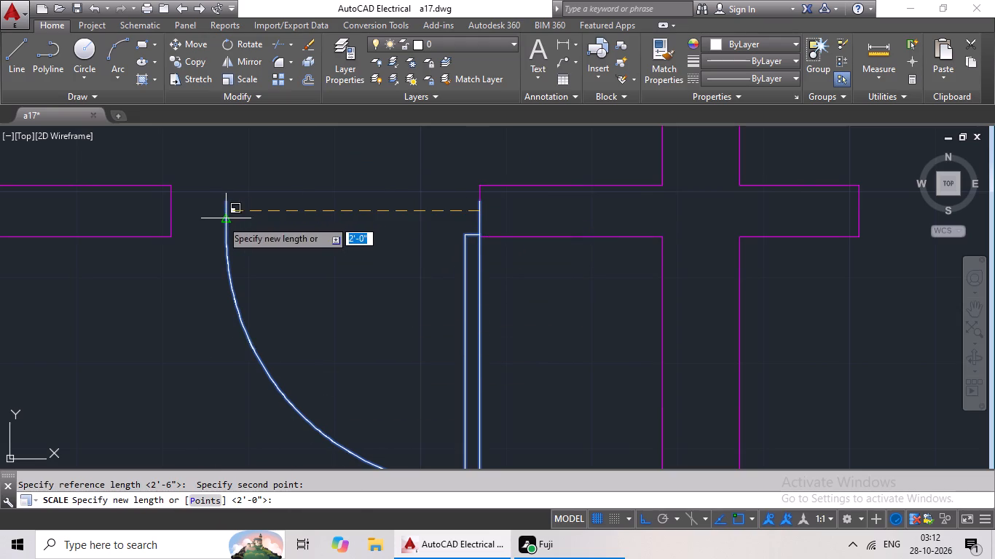
click(173, 210)
Mirror the spare door outside the plan about a vertical line beside it, erasing the source object.
scroll(323, 231, down, 3)
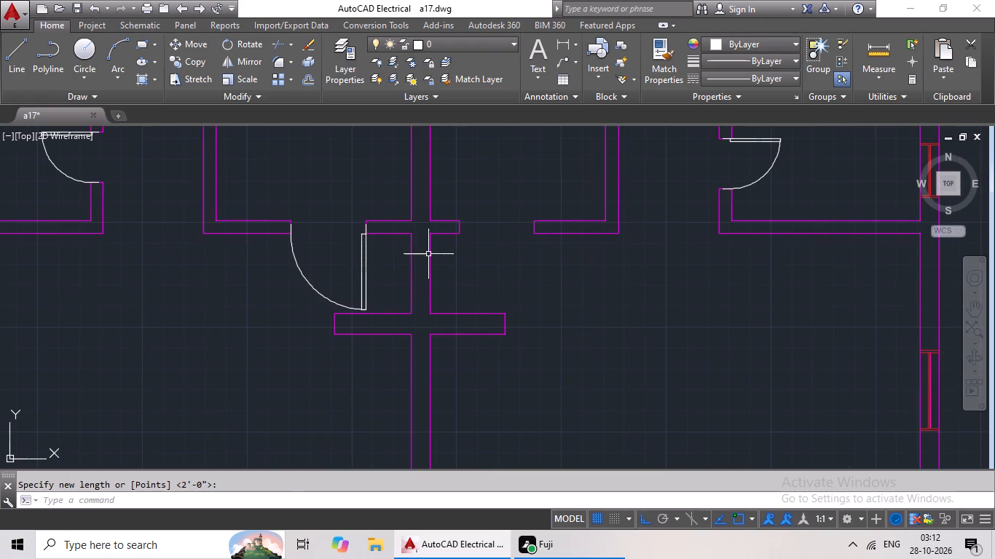
scroll(489, 265, down, 1)
middle_drag(537, 269, 416, 277)
middle_drag(501, 274, 329, 292)
scroll(462, 290, down, 1)
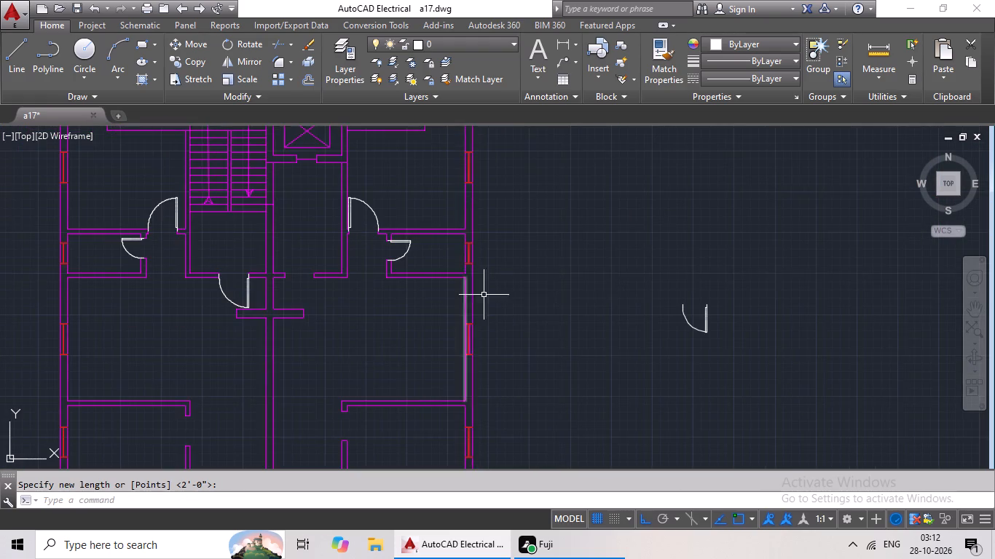
middle_drag(601, 298, 350, 298)
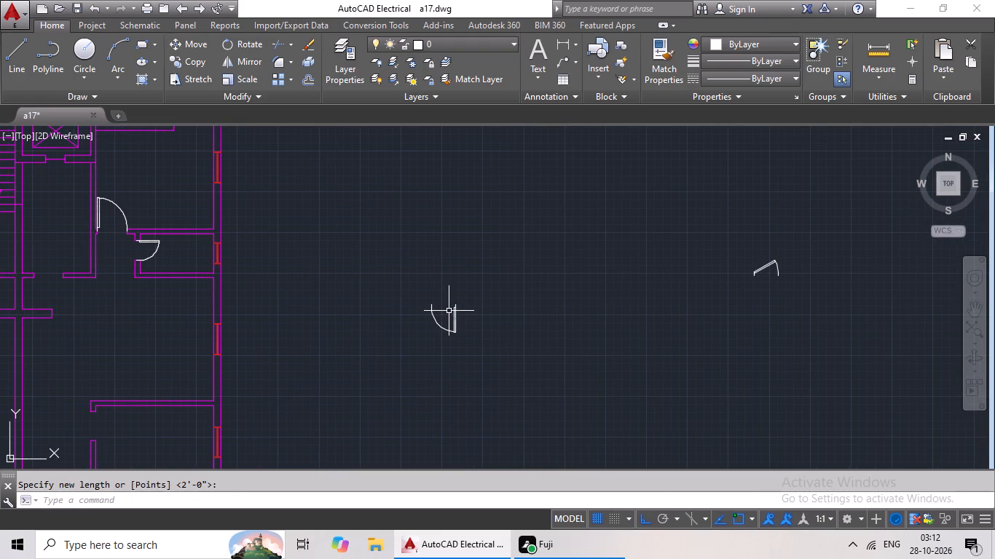
click(455, 311)
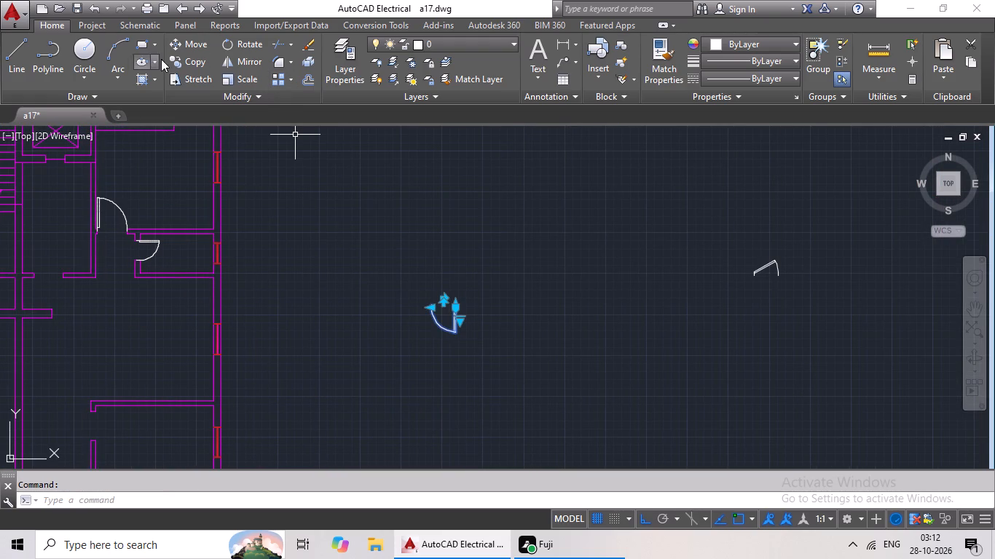
click(252, 67)
click(477, 333)
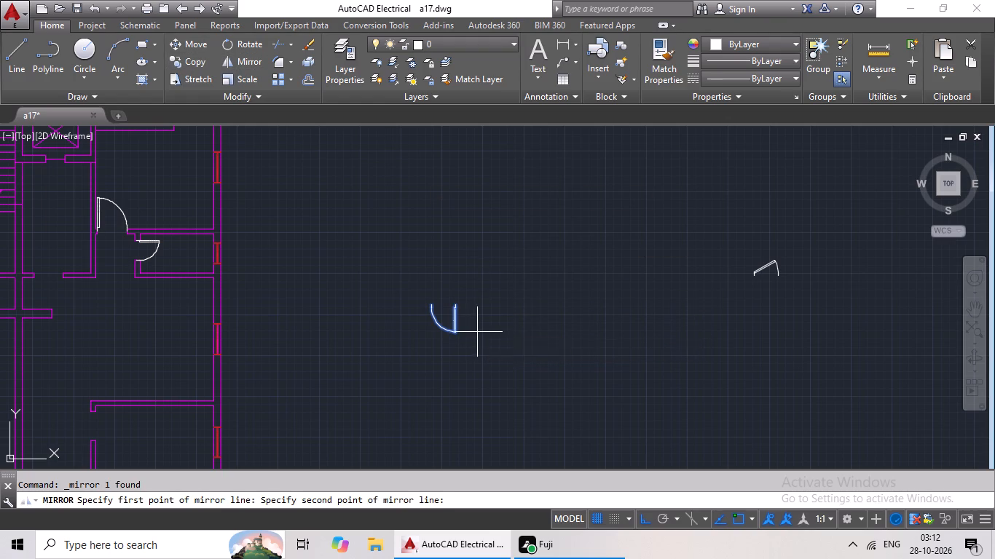
click(481, 266)
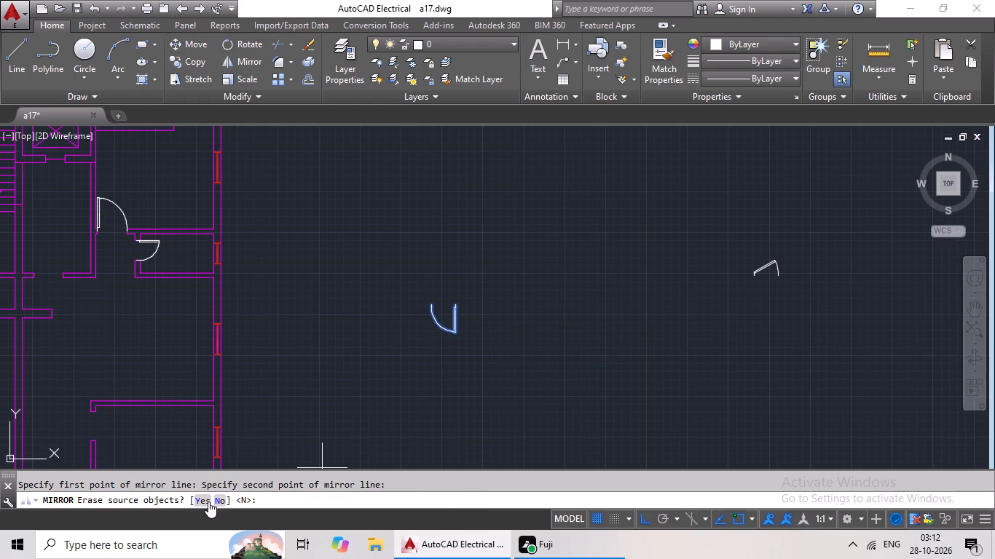
click(205, 504)
Copy the mirrored spare door and paste it in the right apartment's matching opening, hinged at the jamb beside the central wall.
click(498, 306)
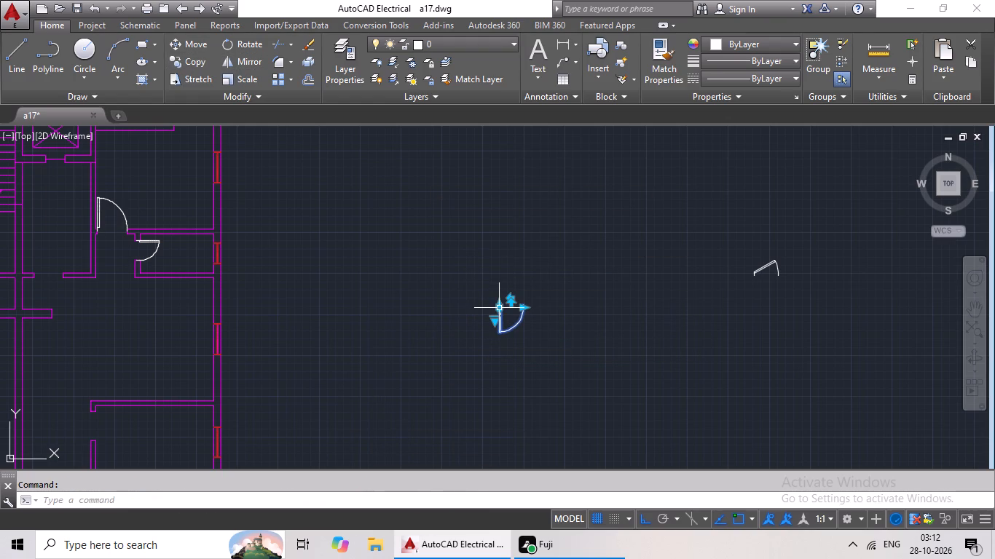
key(ctrl+c)
key(ctrl+v)
middle_drag(367, 317, 521, 309)
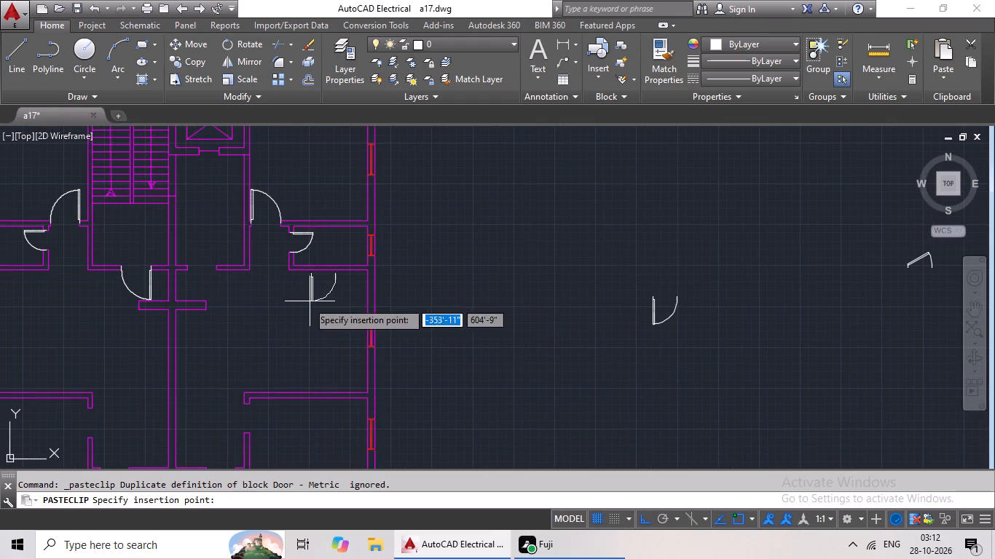
scroll(194, 284, up, 3)
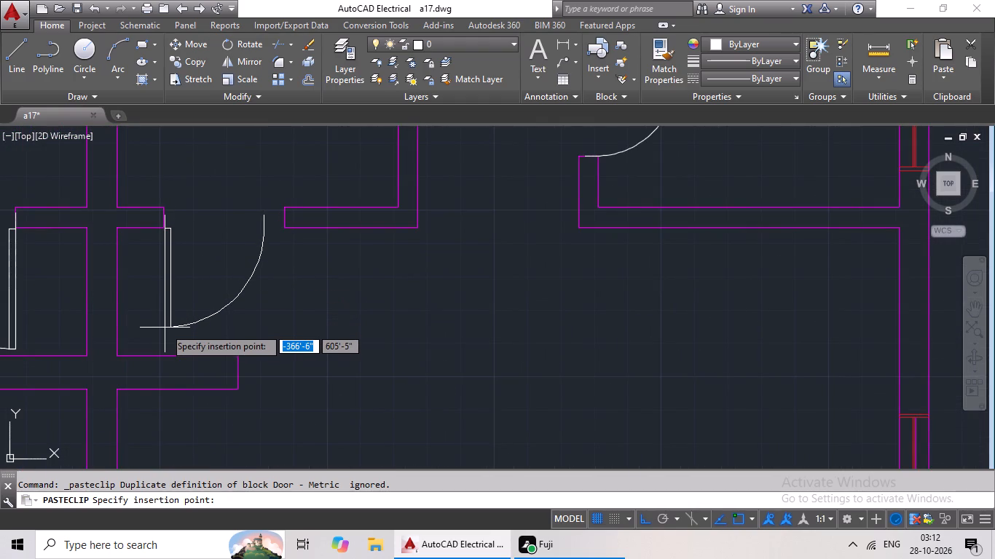
click(163, 328)
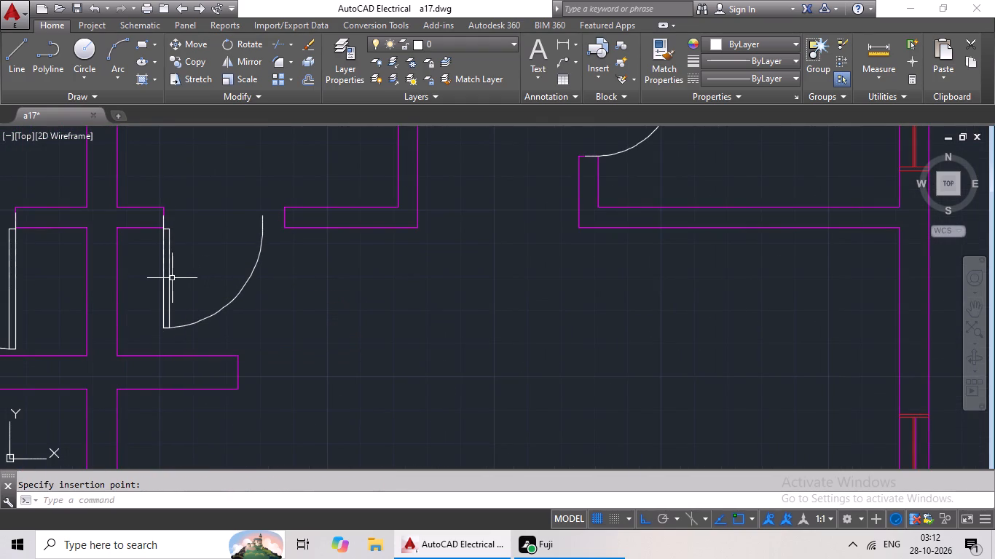
Scale the pasted door by reference from its hinge-side jamb point so it spans the right apartment's opening to the opposite jamb.
click(168, 269)
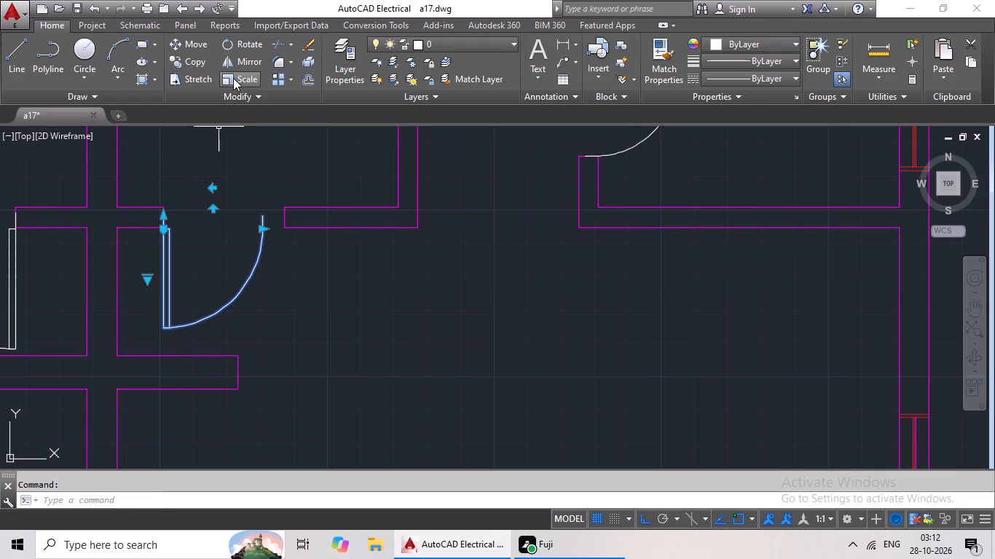
click(234, 78)
click(164, 220)
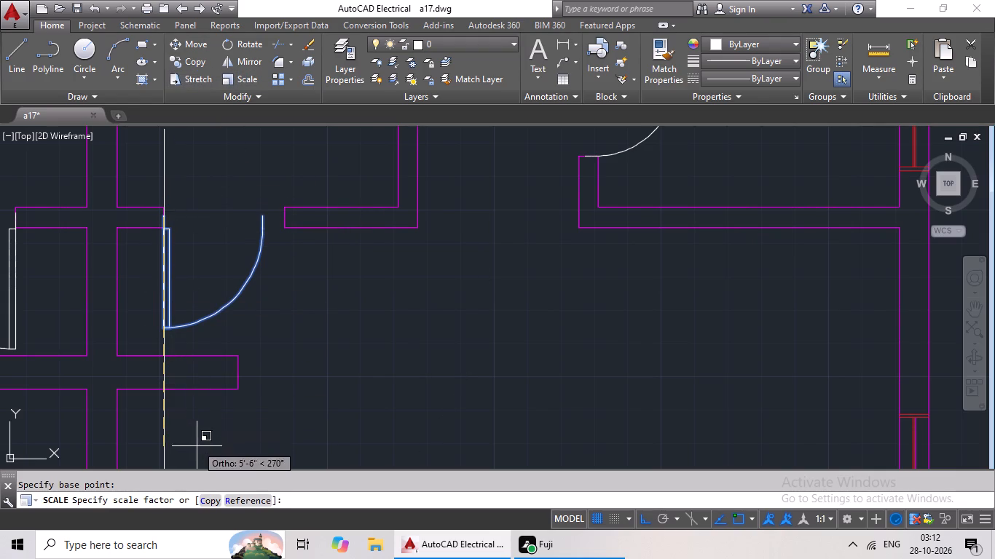
click(243, 505)
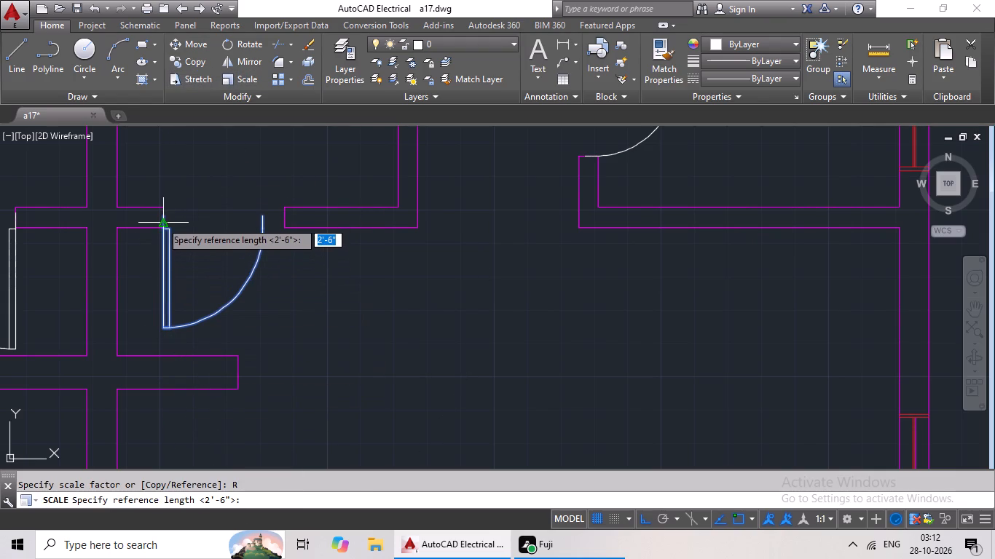
click(162, 218)
click(261, 221)
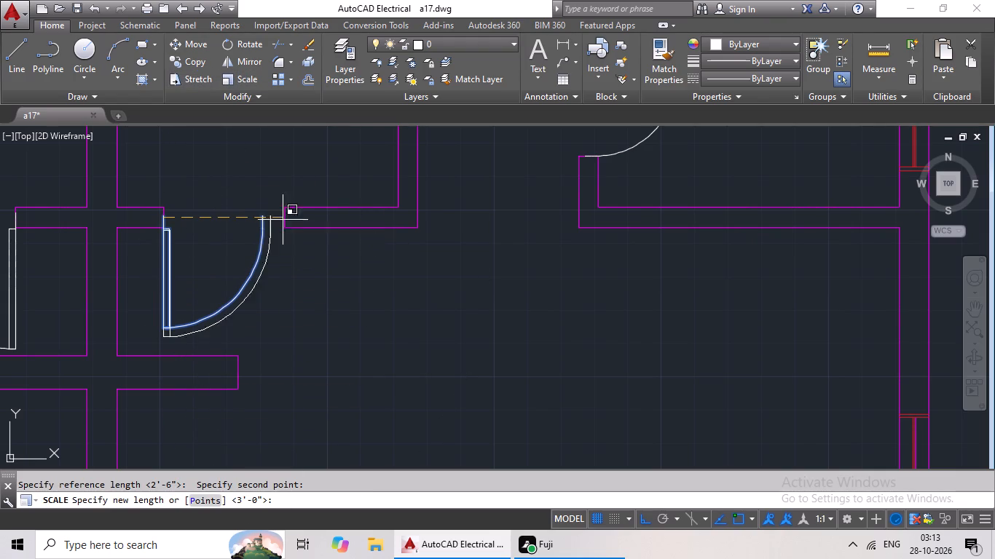
click(282, 215)
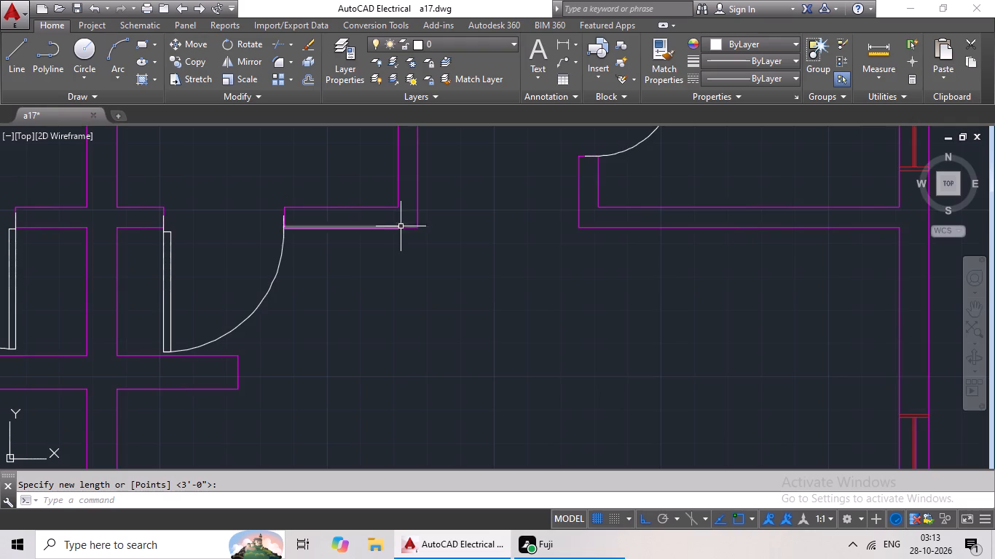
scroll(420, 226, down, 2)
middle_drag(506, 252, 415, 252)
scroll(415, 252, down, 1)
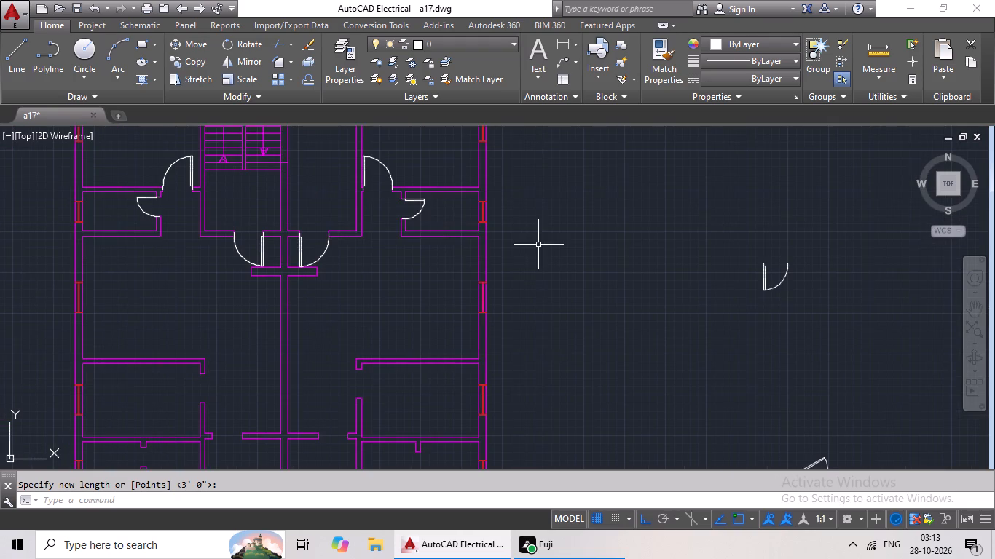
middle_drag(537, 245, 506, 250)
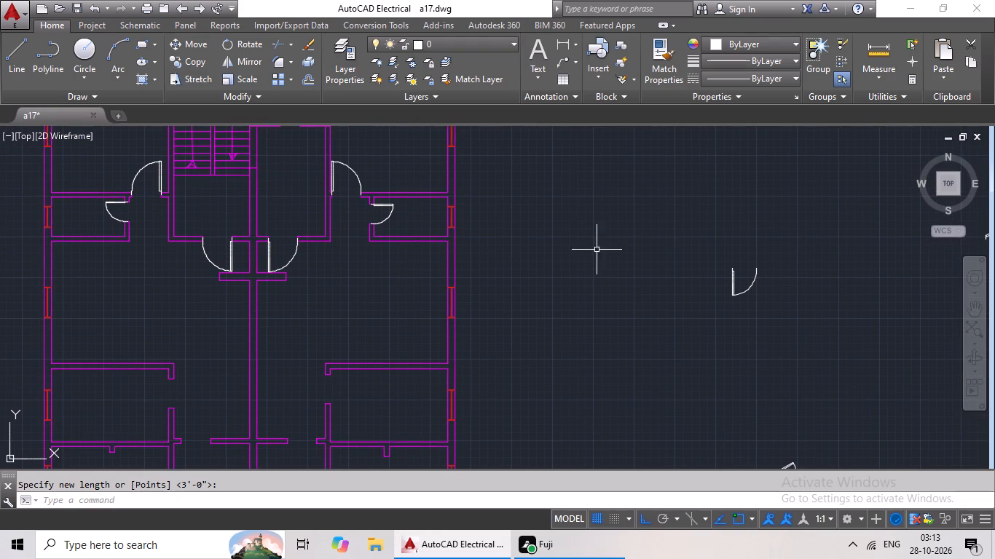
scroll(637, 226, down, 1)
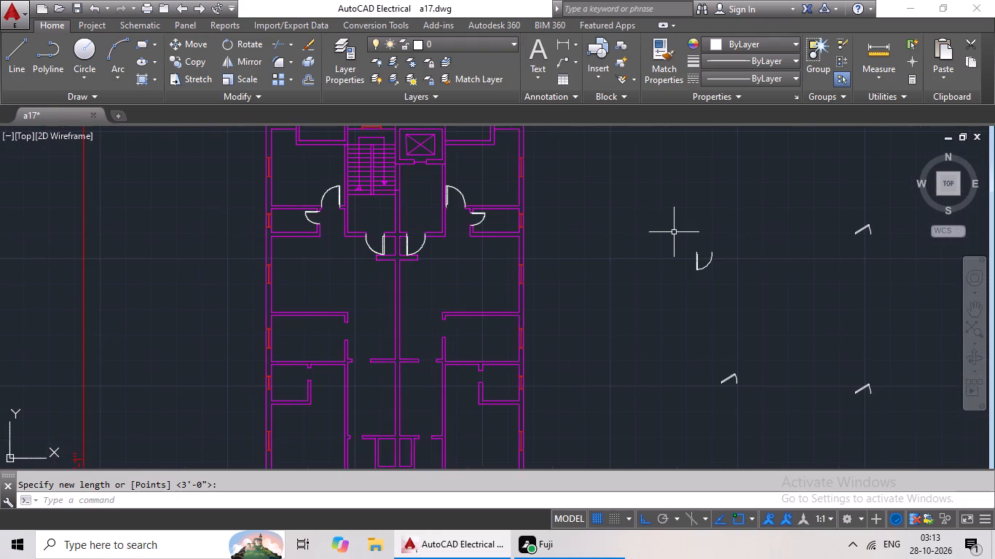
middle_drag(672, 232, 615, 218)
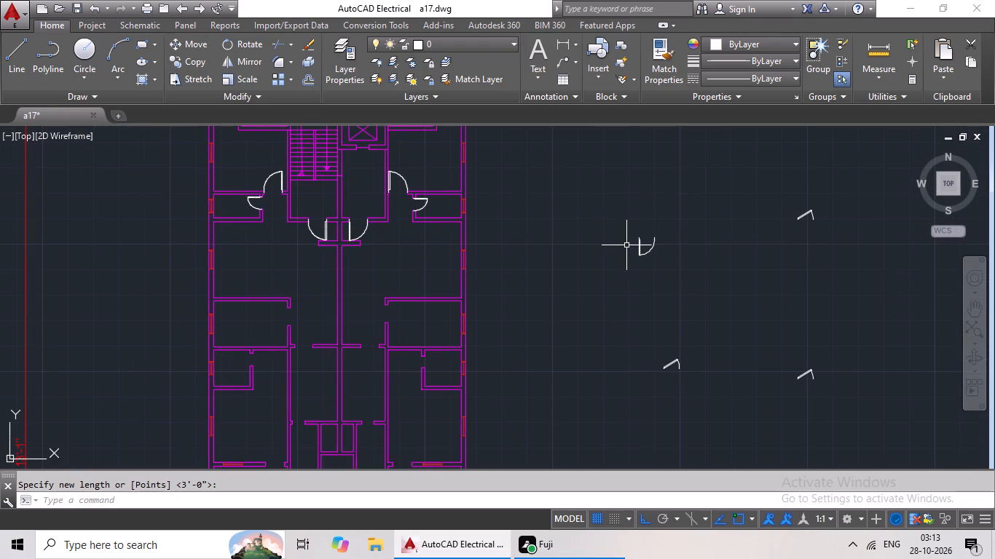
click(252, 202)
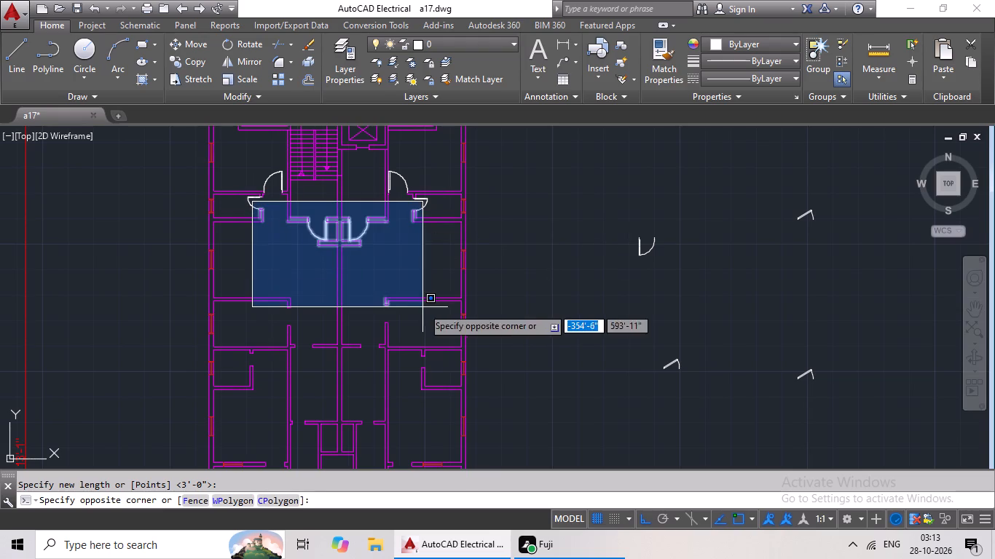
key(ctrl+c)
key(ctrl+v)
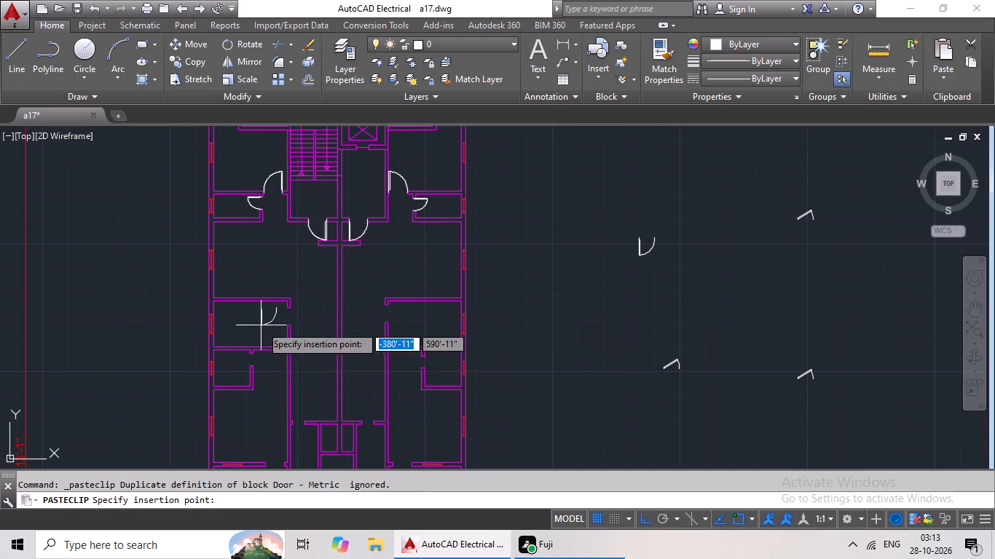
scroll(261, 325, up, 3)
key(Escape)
Copy the left apartment's small room door and paste it at the upper jamb of the opening of the next room below.
scroll(376, 231, down, 2)
middle_drag(403, 167, 344, 342)
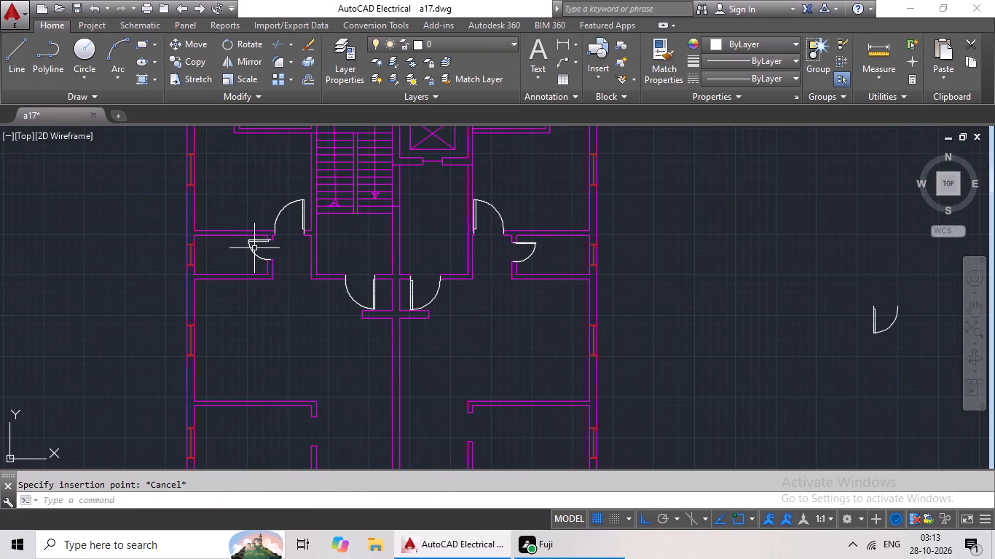
click(253, 249)
key(ctrl+c)
key(ctrl+v)
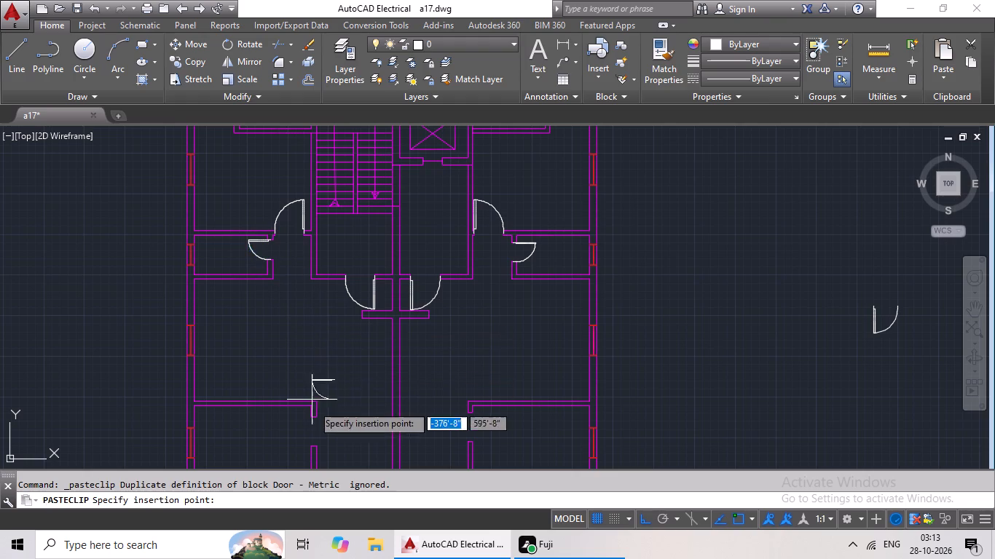
middle_drag(314, 381, 312, 252)
scroll(297, 334, up, 3)
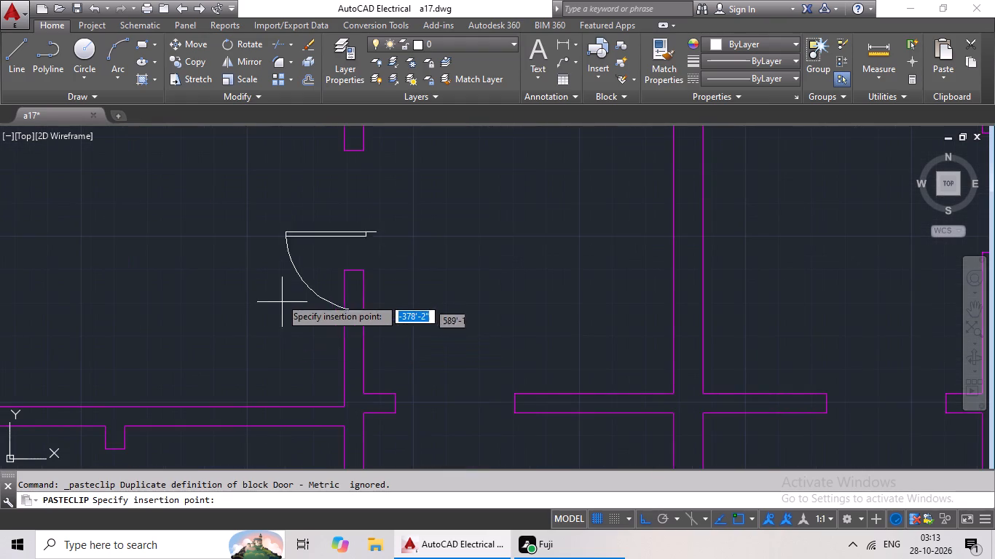
click(267, 229)
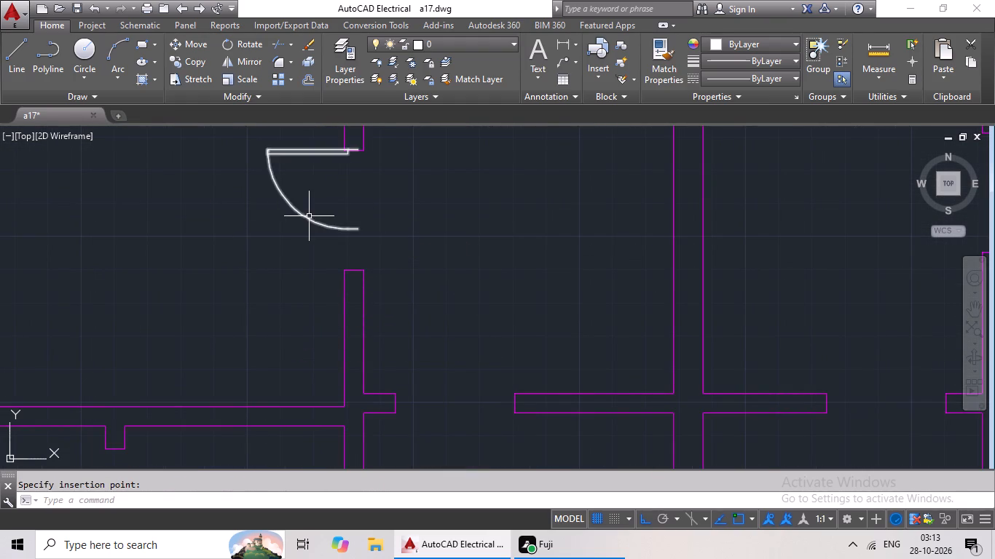
Shift the pasted door down with Stretch so its hinge-side edge lies on the opening's upper jamb end.
click(309, 216)
scroll(360, 146, up, 4)
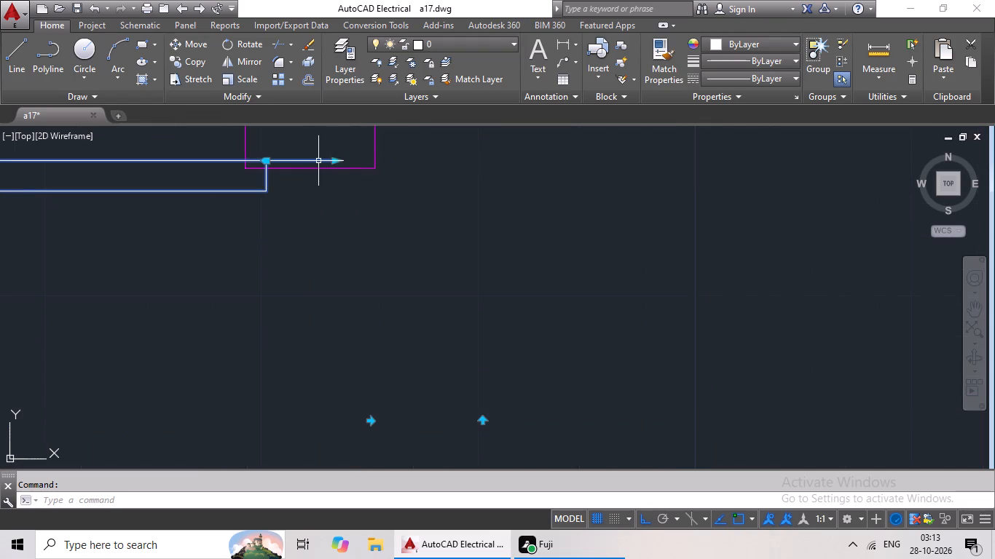
click(202, 77)
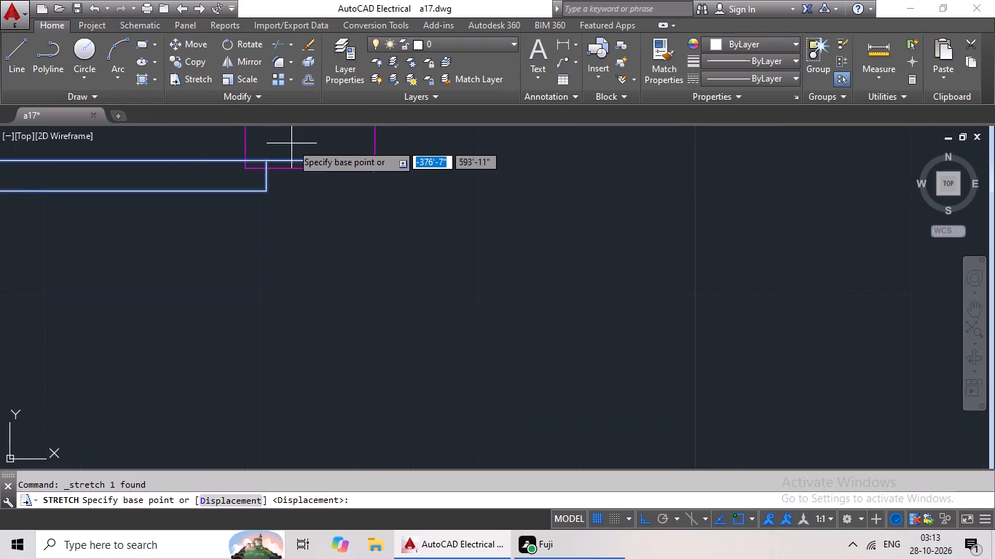
click(297, 162)
click(298, 170)
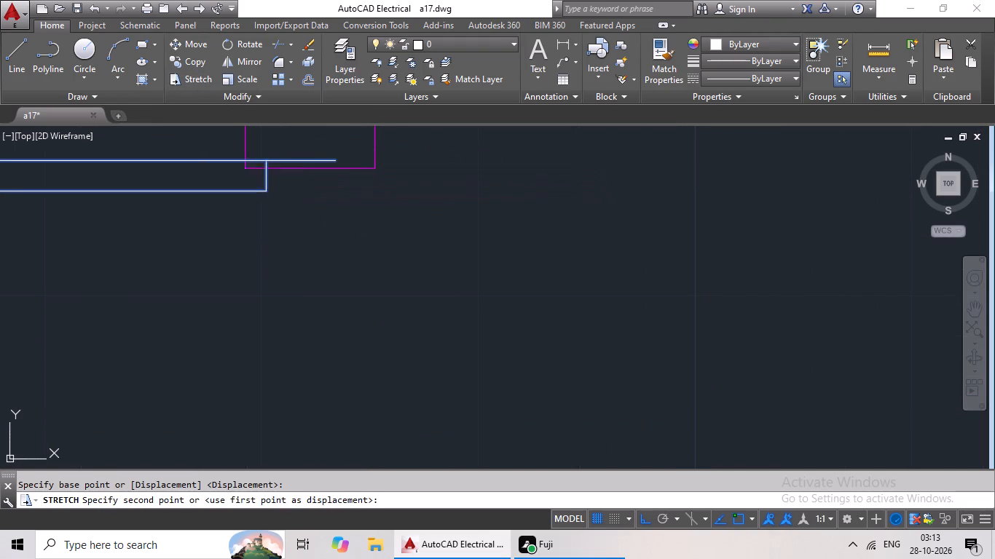
Scale the door by reference from its upper jamb point so its swing reaches the opening's lower jamb.
click(248, 199)
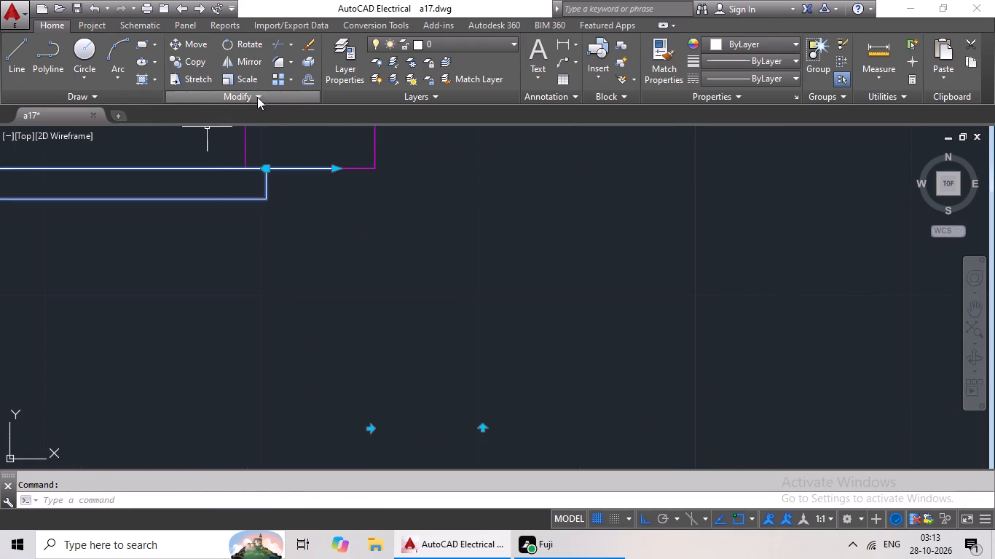
click(251, 72)
click(306, 172)
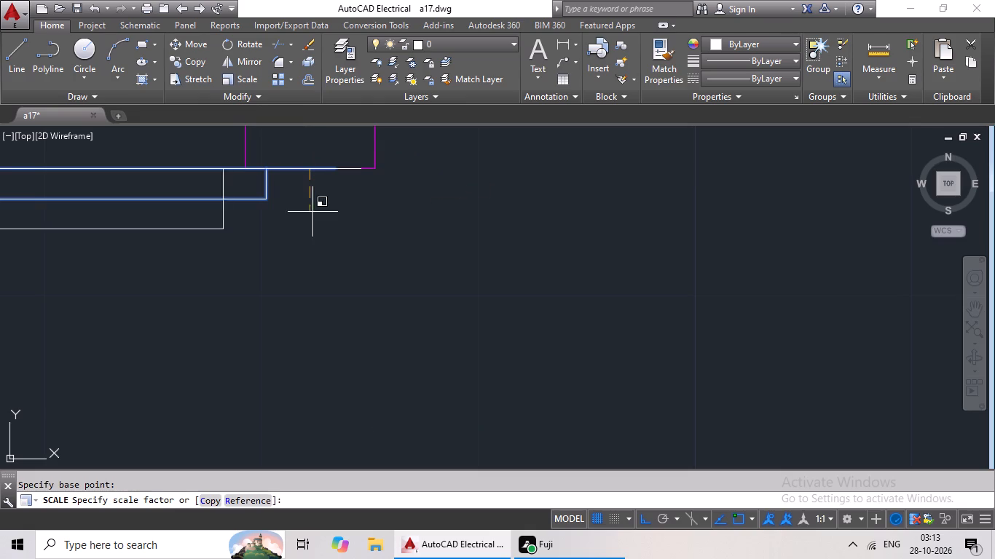
click(258, 507)
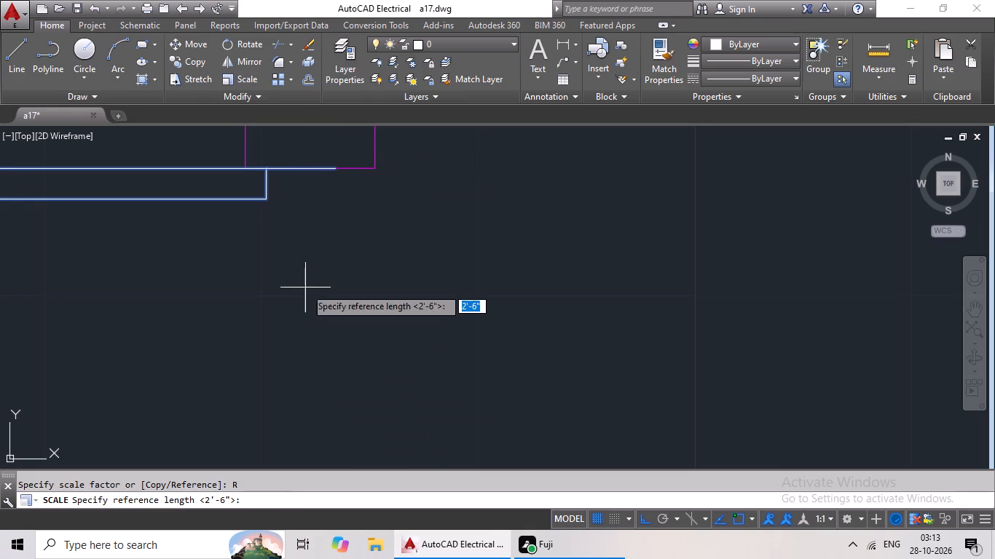
click(303, 167)
scroll(316, 258, down, 1)
middle_drag(316, 257, 347, 174)
scroll(377, 229, down, 1)
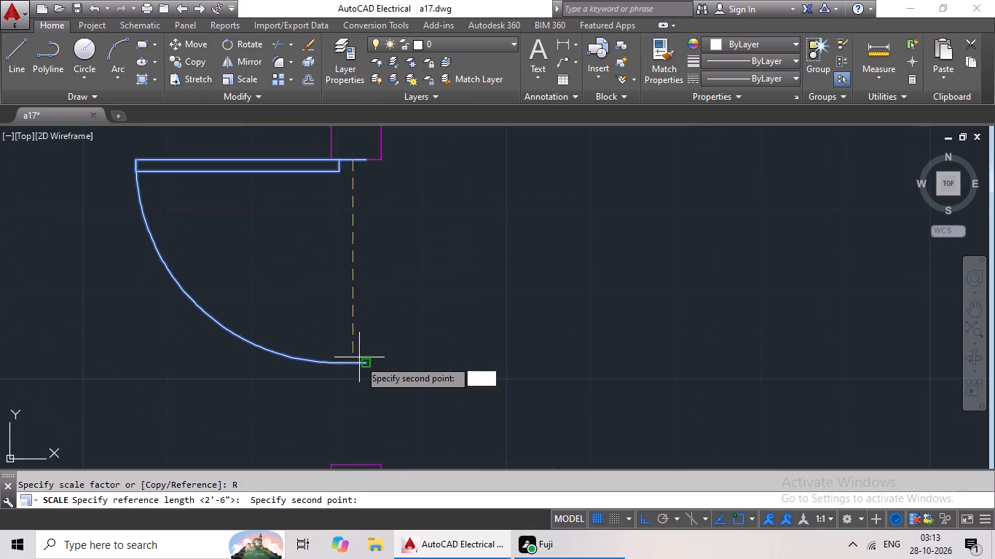
click(356, 364)
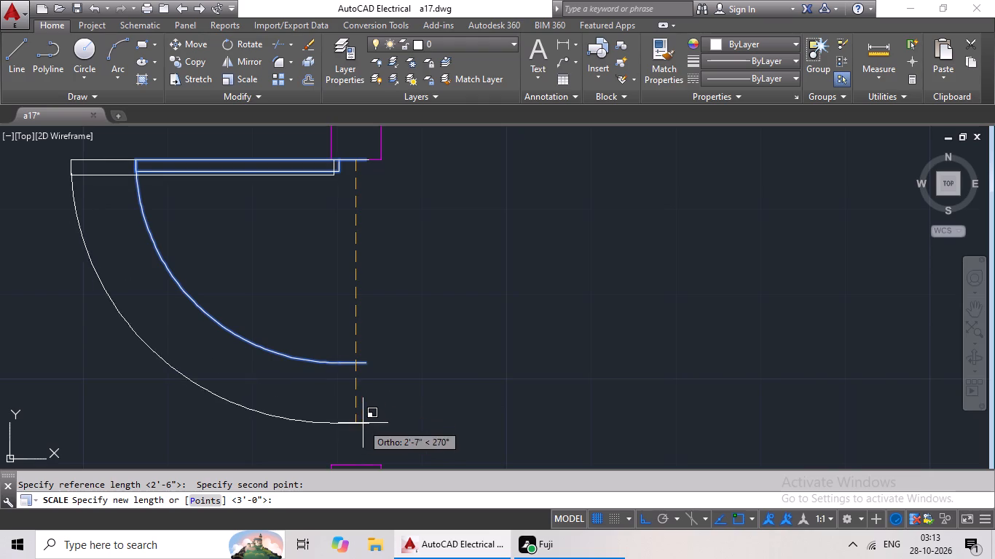
middle_drag(363, 423, 377, 301)
click(369, 341)
scroll(487, 309, down, 2)
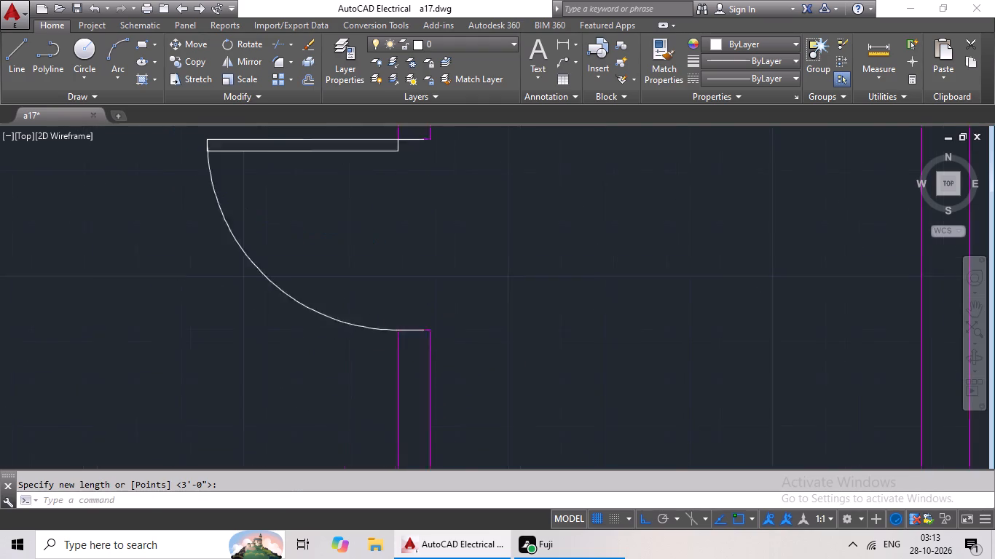
Copy the fitted door and paste it at the upper jamb of the small enclosed room's opening directly below in the left apartment.
scroll(487, 309, down, 1)
middle_drag(534, 312, 417, 333)
scroll(417, 333, down, 1)
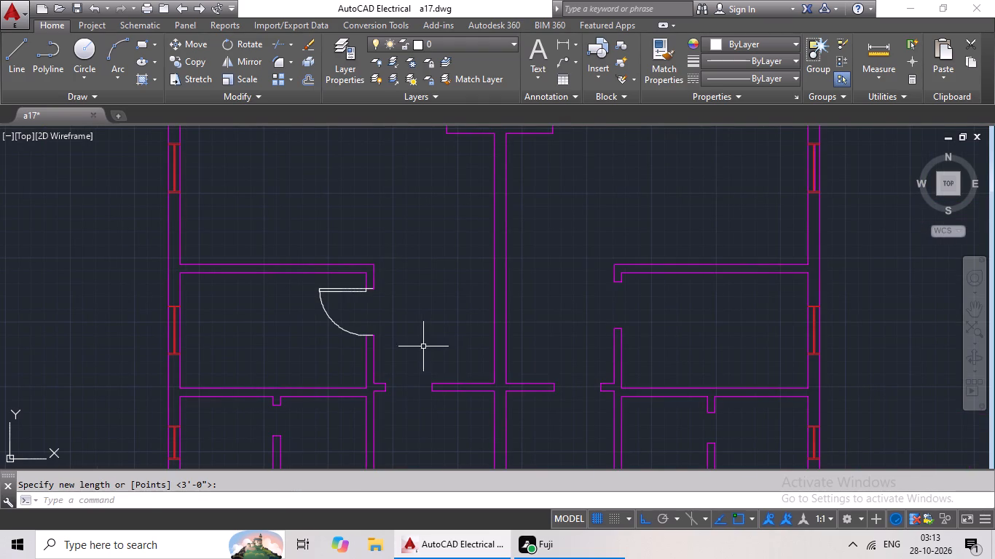
click(334, 322)
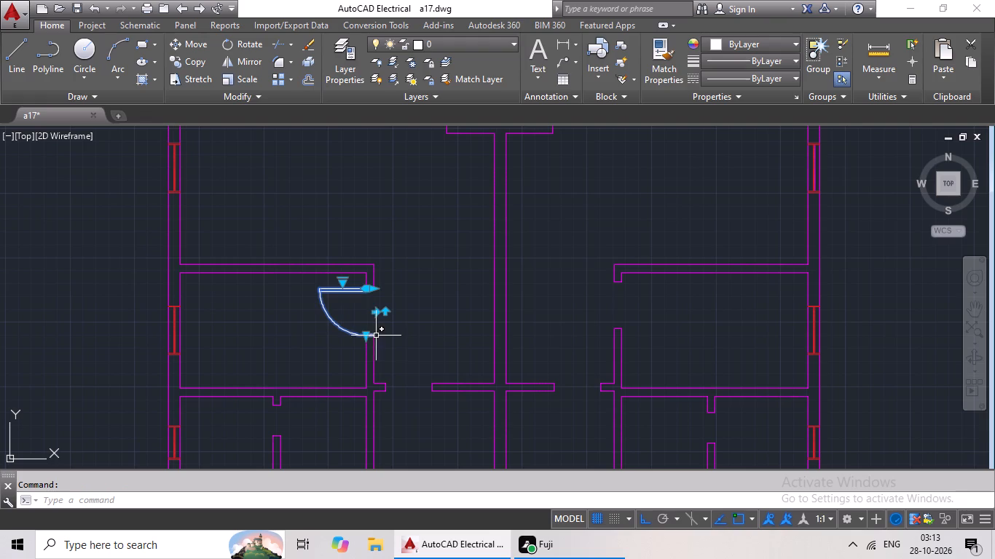
key(ctrl+c)
key(ctrl+v)
ctrl+scroll(419, 351, down, 1)
middle_drag(420, 349, 449, 263)
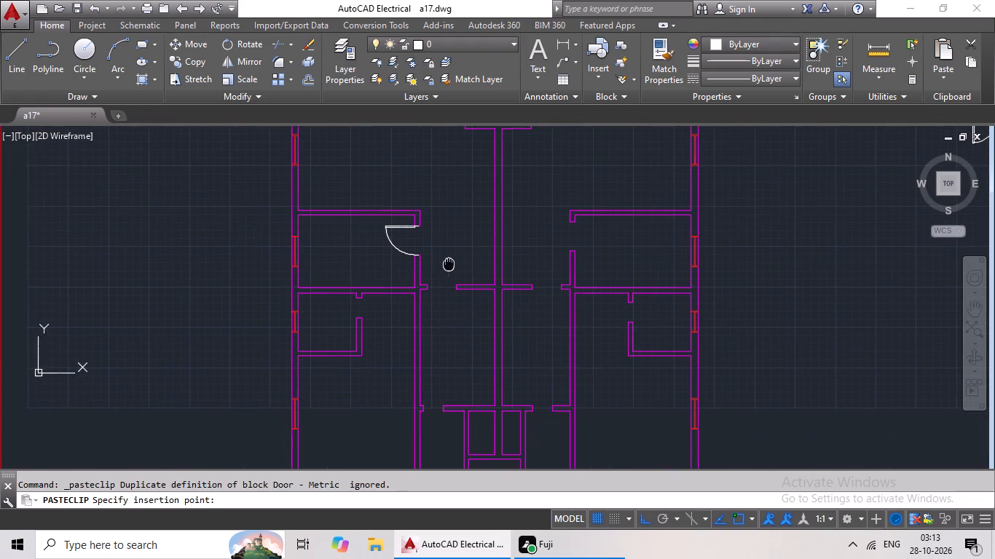
middle_drag(440, 353, 455, 293)
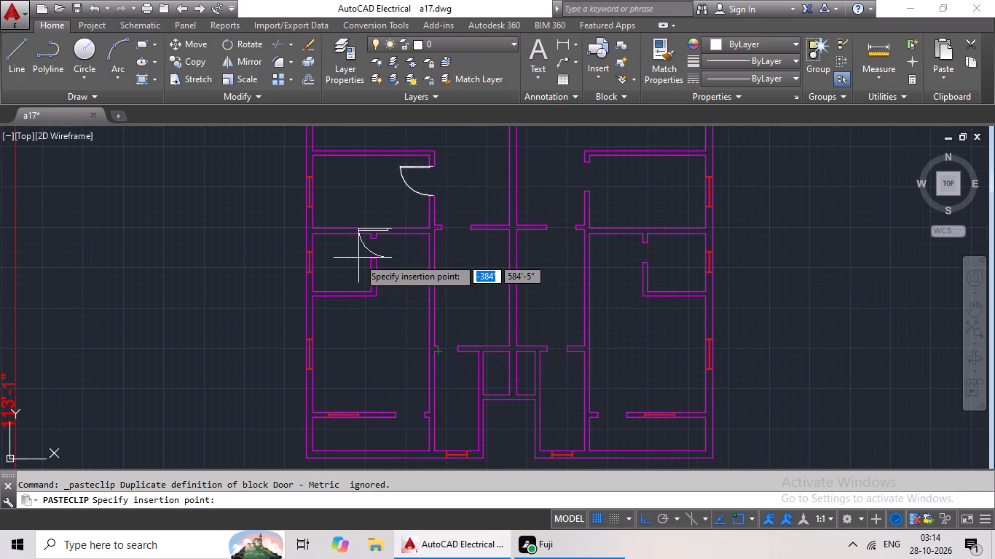
scroll(358, 258, up, 1)
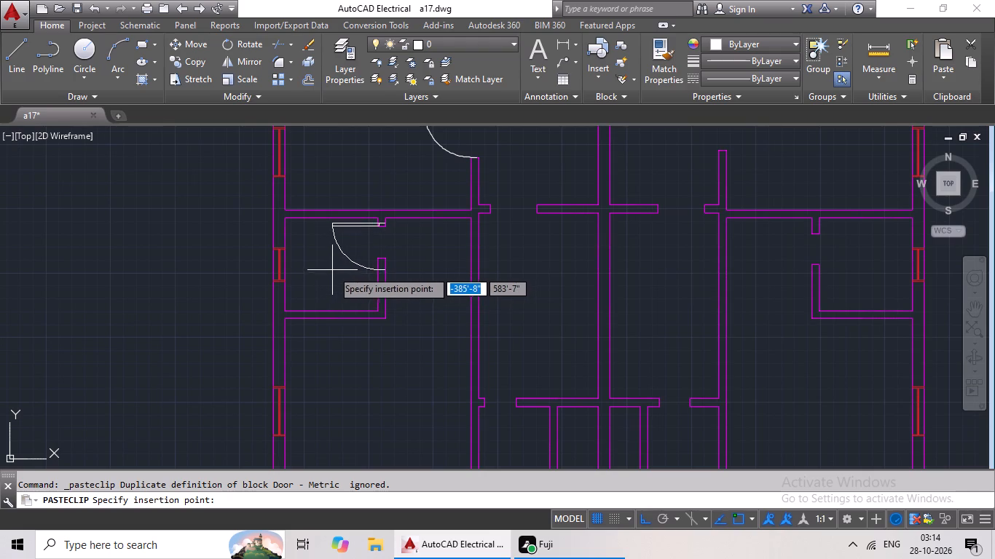
click(331, 274)
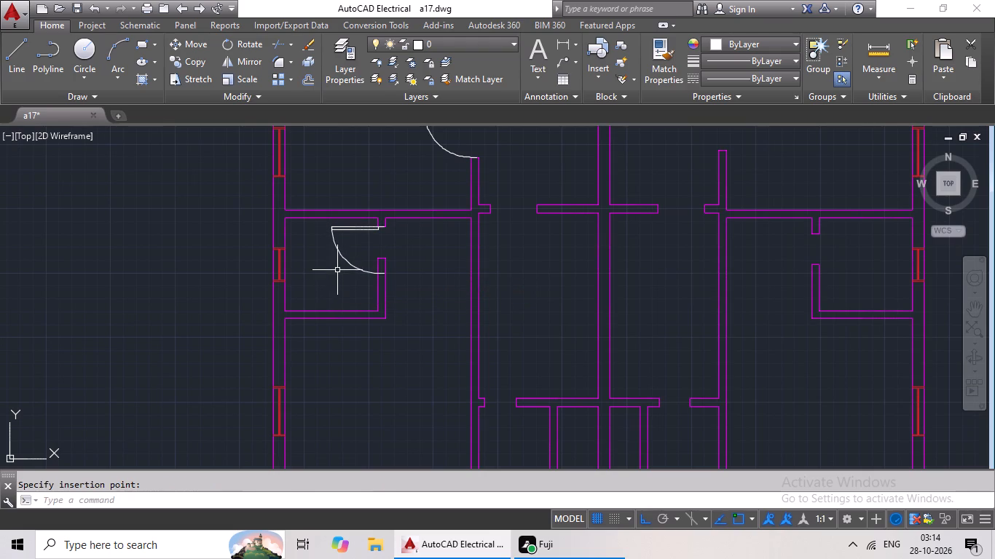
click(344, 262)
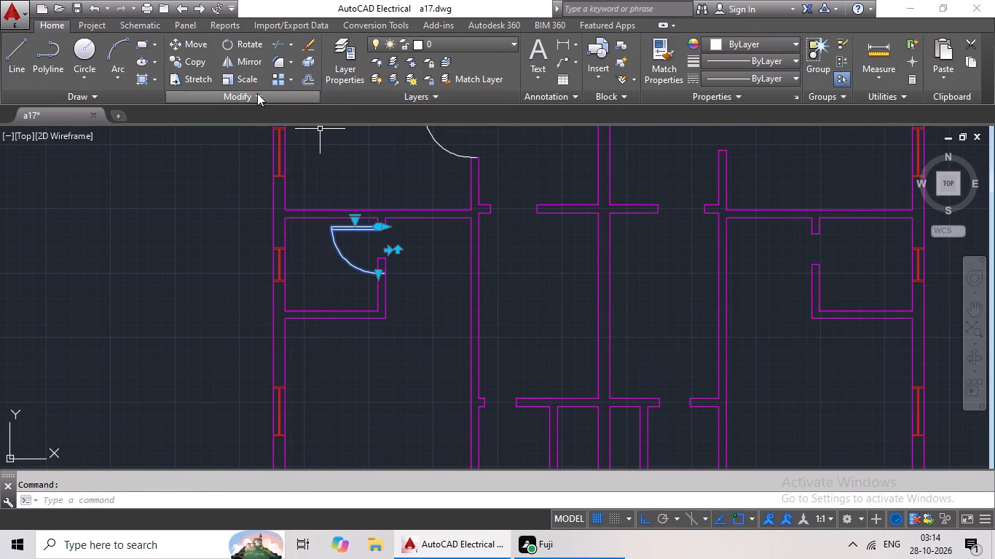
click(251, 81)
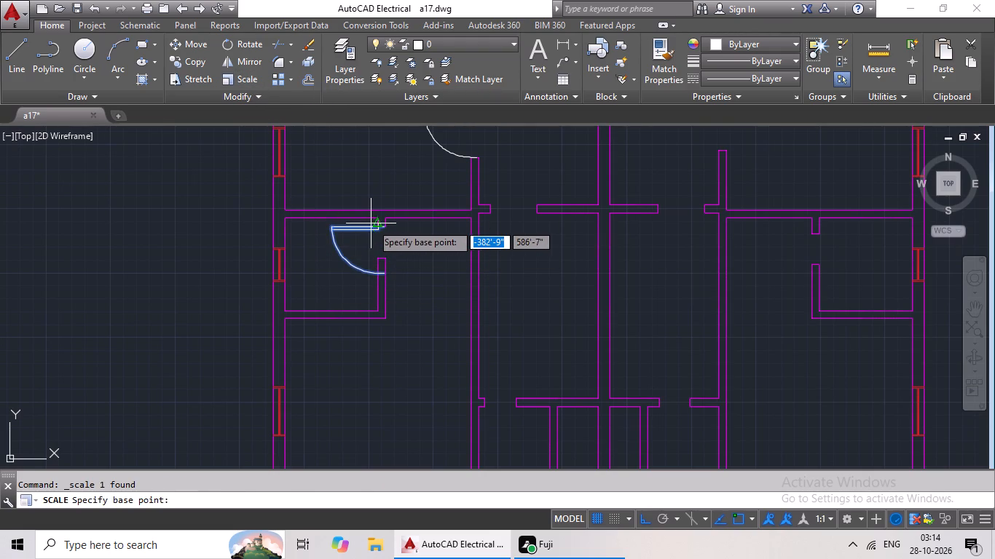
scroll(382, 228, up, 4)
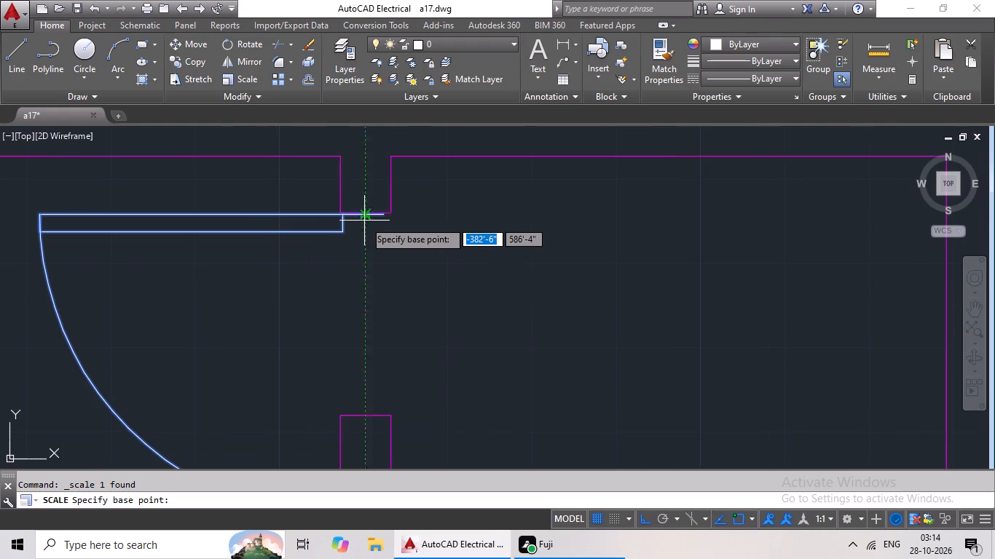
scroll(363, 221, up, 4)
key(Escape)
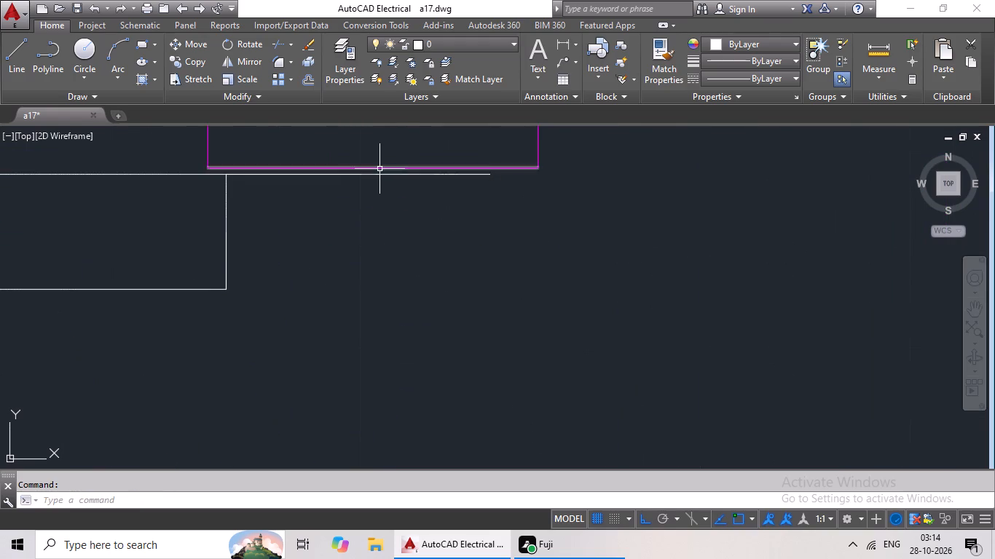
Shift the newly pasted door up with Stretch so its hinge-side edge lies on the small room's upper jamb end.
click(377, 175)
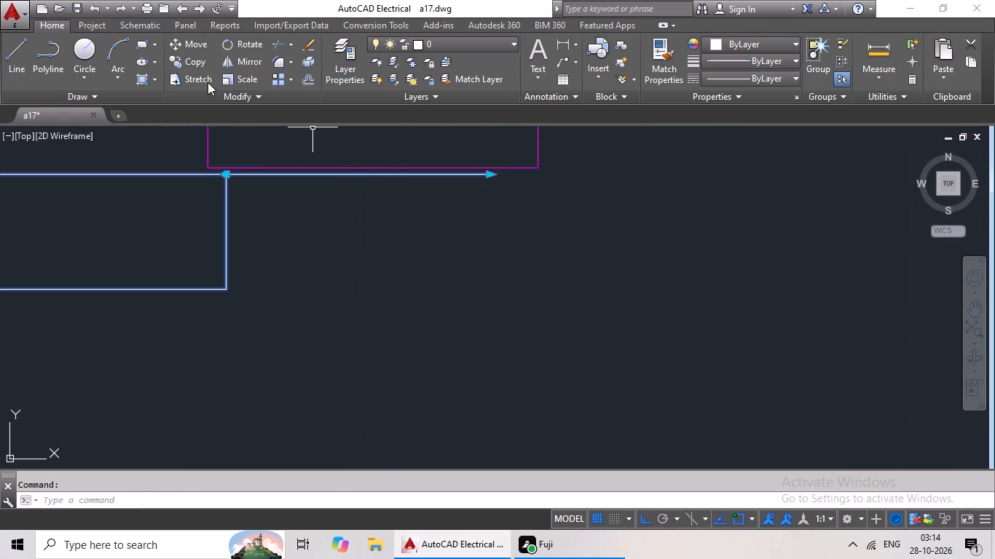
click(207, 82)
click(360, 173)
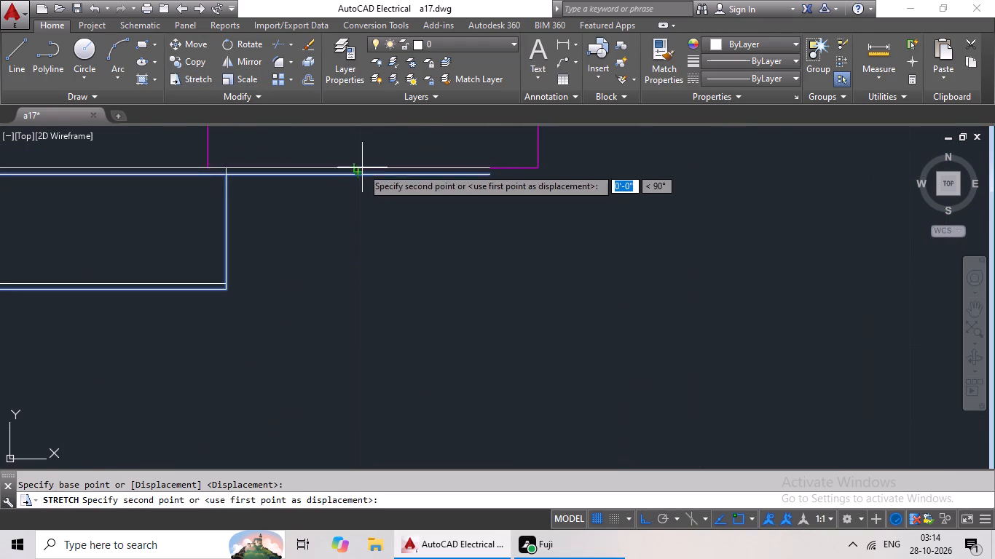
scroll(361, 169, up, 3)
click(349, 163)
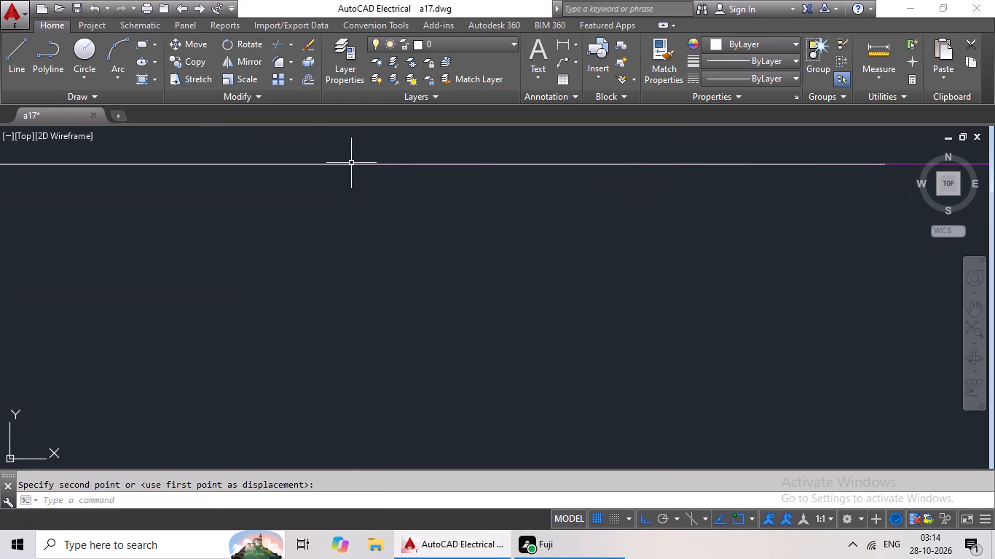
Scale the small room's door by reference from its upper jamb point so it spans the opening to the lower jamb.
scroll(385, 170, down, 4)
click(299, 216)
scroll(399, 225, down, 2)
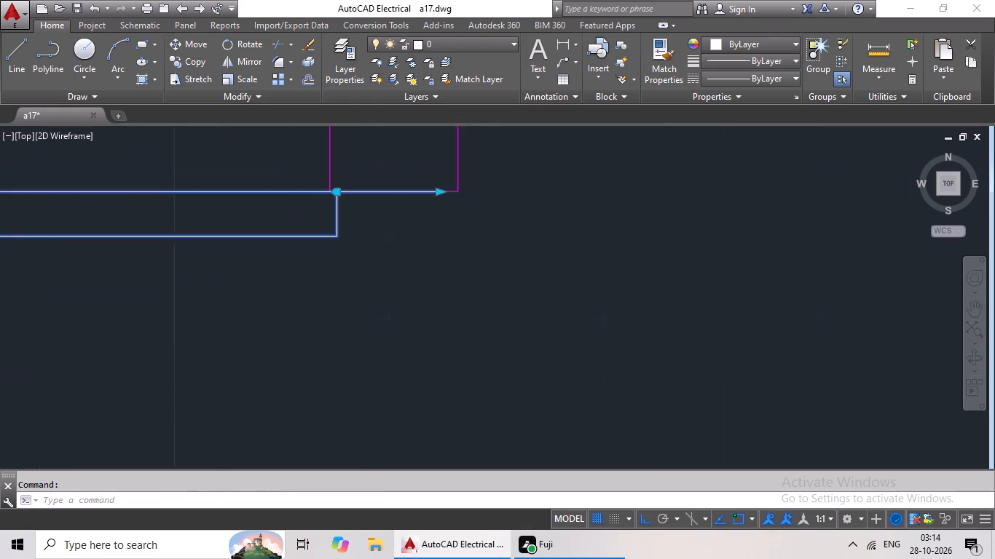
scroll(399, 225, down, 3)
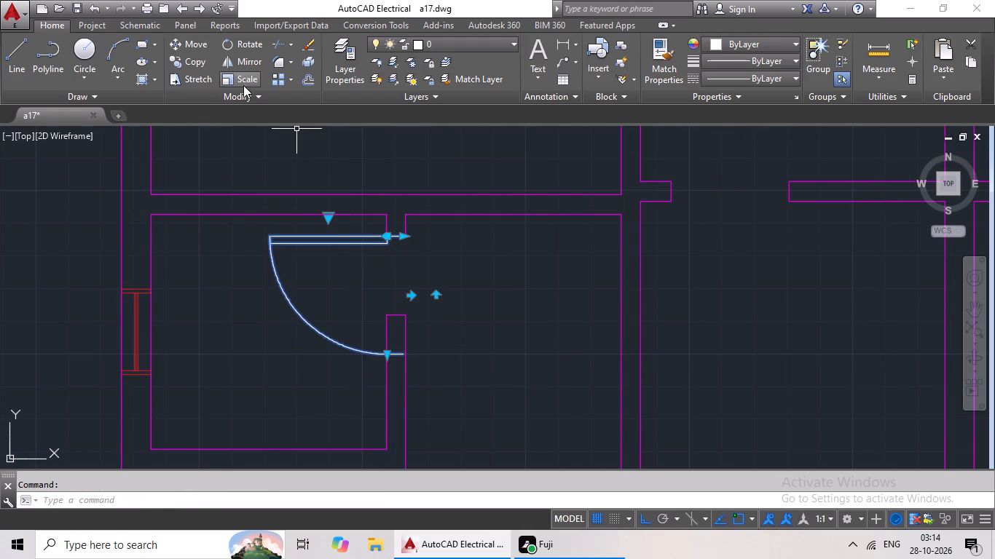
click(245, 81)
scroll(390, 234, up, 2)
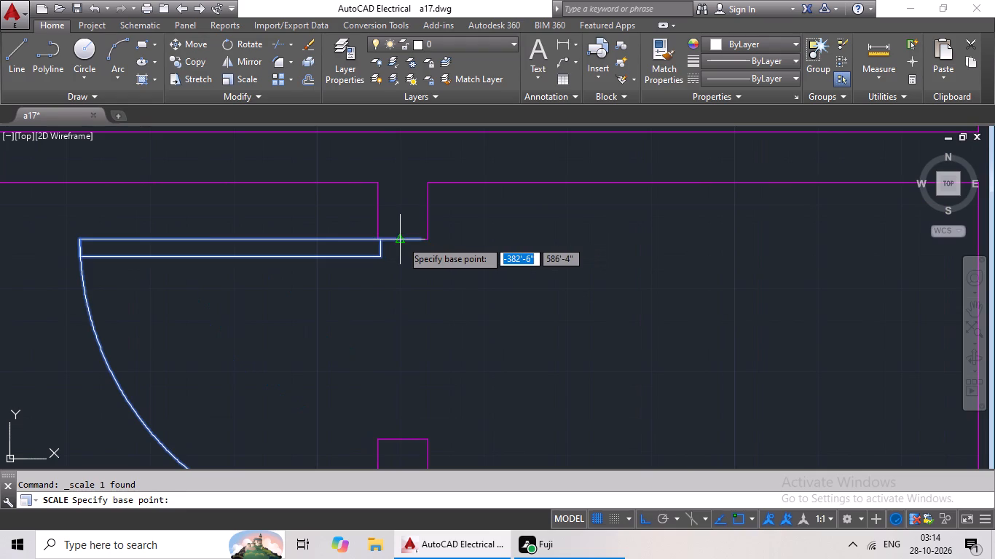
click(401, 240)
click(257, 504)
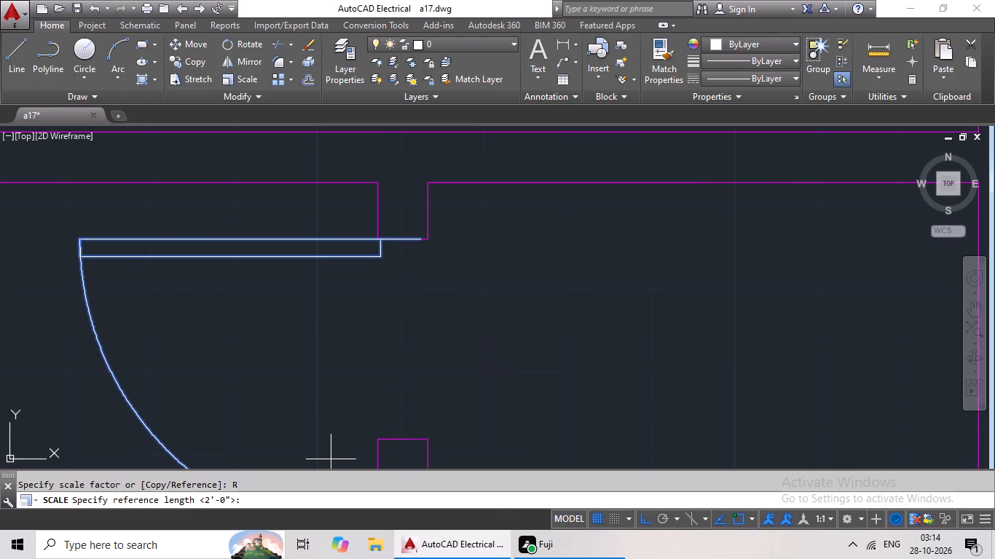
click(399, 239)
scroll(414, 293, down, 1)
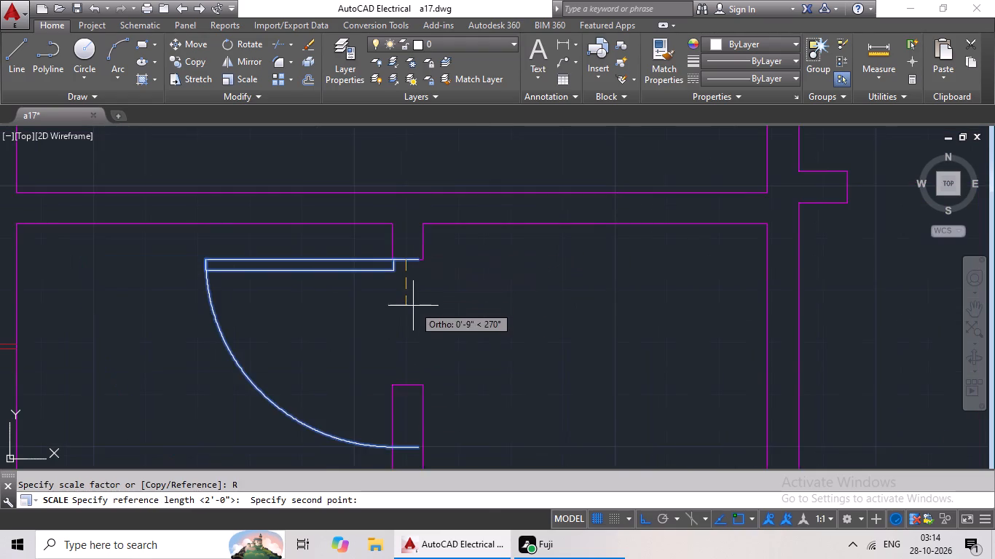
middle_drag(413, 306, 425, 242)
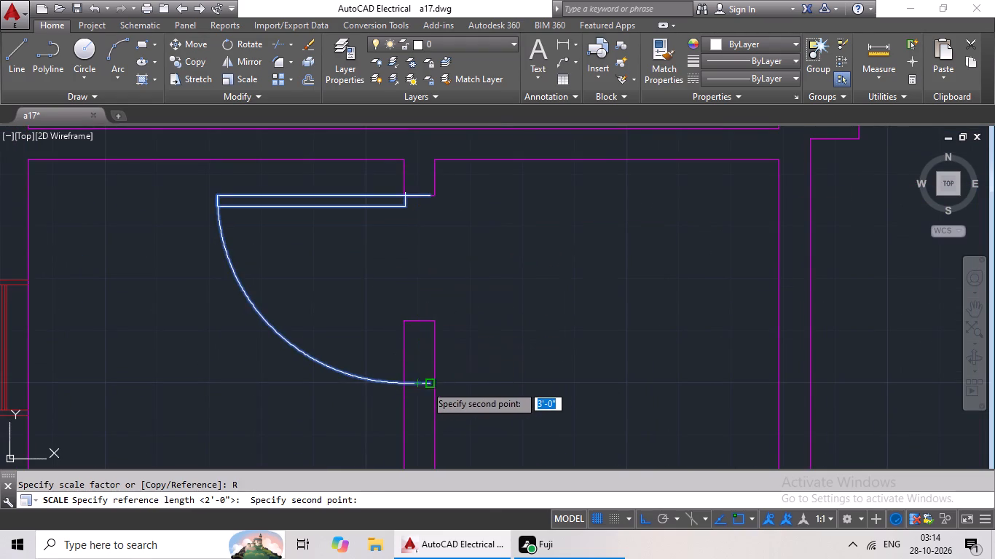
click(425, 385)
click(417, 318)
scroll(545, 311, down, 2)
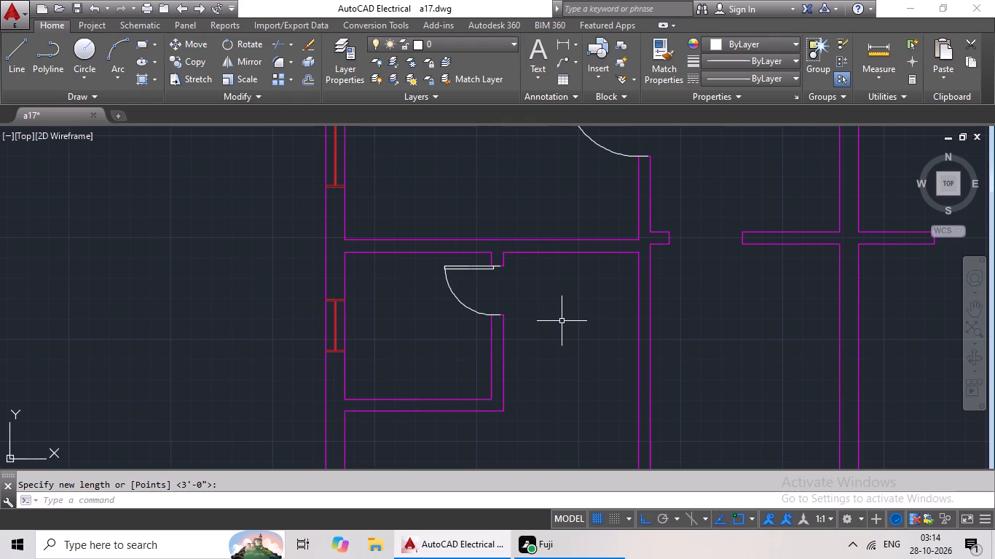
key(Escape)
key(Escape)
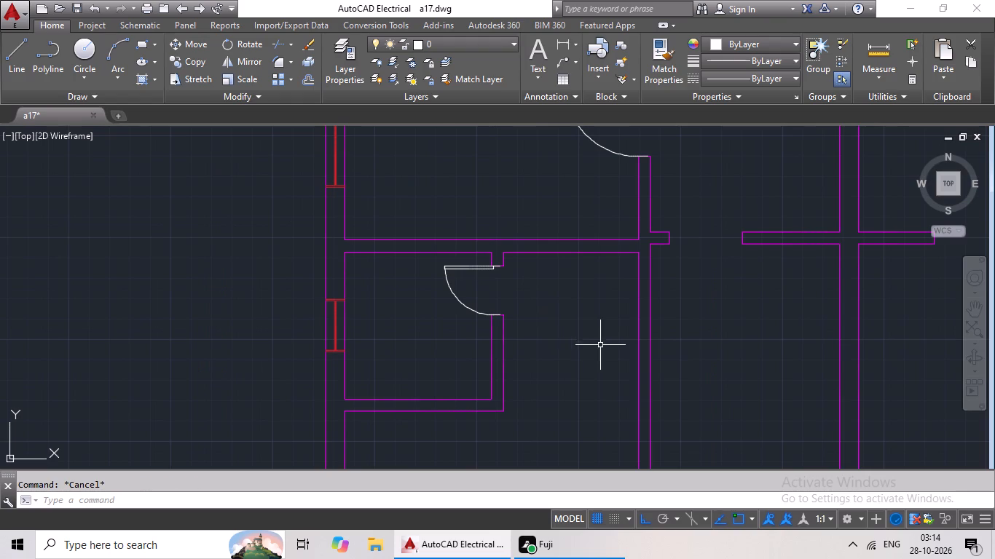
Draw a 6" horizontal line across the vertical wall east of the small room, just below the adjoining room's upper corner.
scroll(606, 345, down, 1)
middle_click(677, 279)
middle_drag(657, 336, 642, 258)
middle_drag(703, 314, 687, 246)
scroll(696, 262, down, 1)
middle_drag(694, 262, 582, 266)
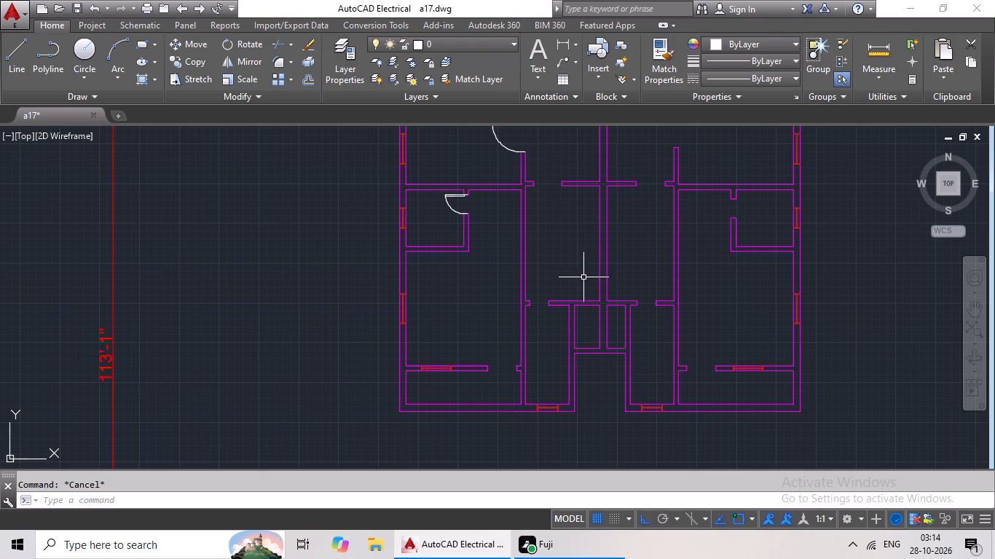
click(18, 54)
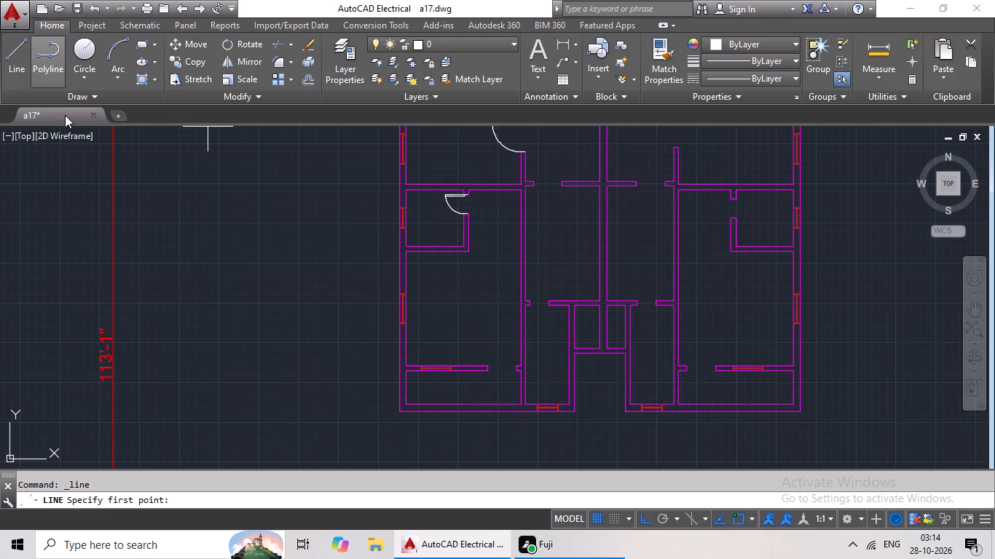
scroll(511, 202, up, 3)
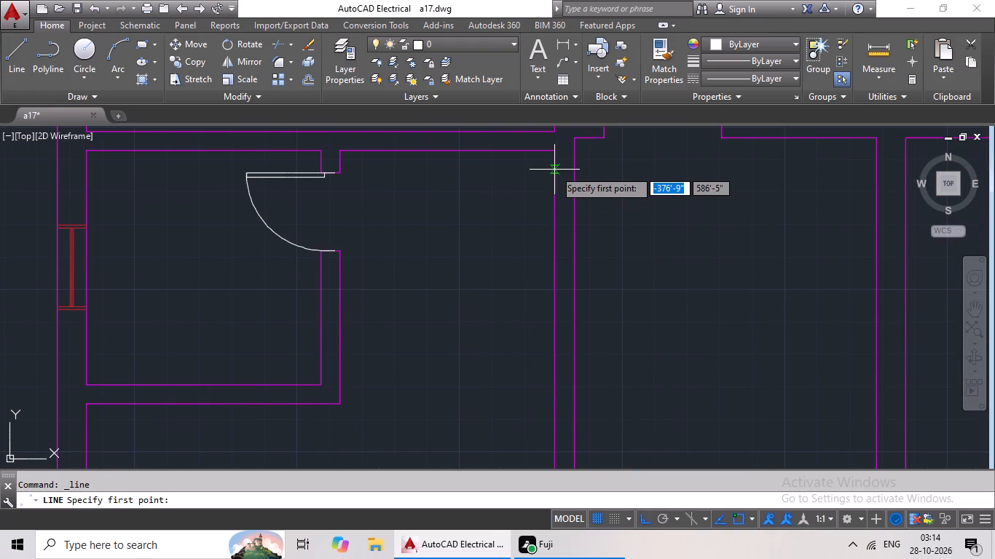
click(554, 168)
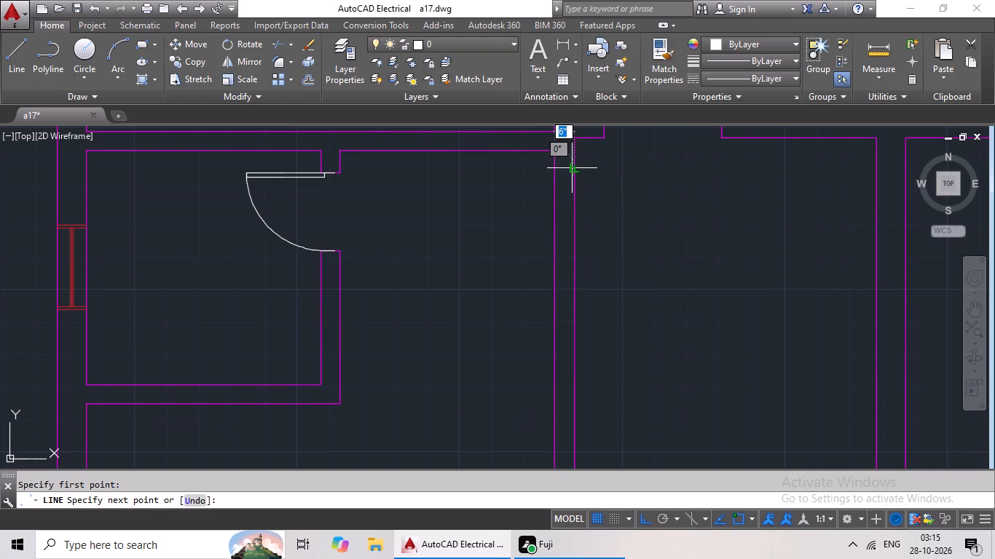
click(572, 167)
key(Escape)
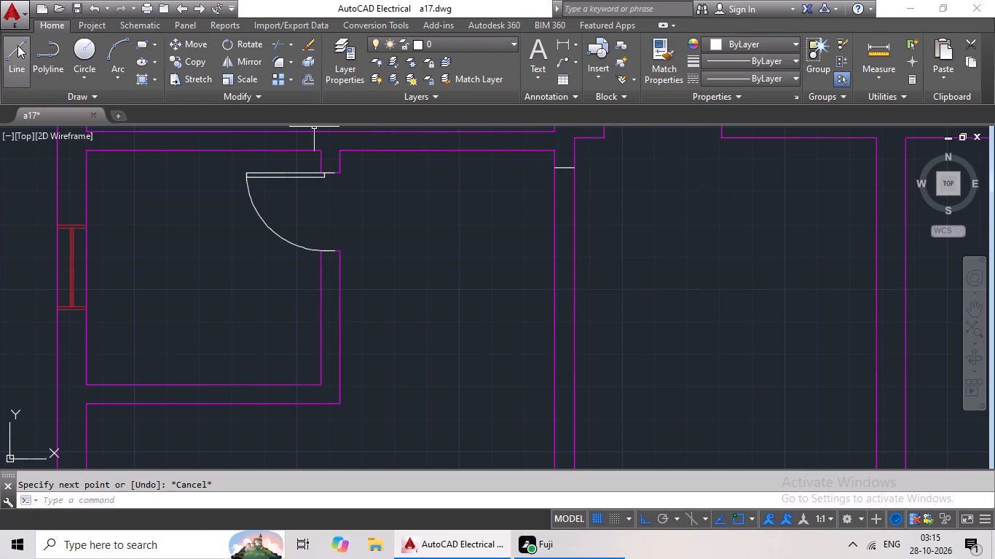
Draw a matching horizontal line across the vertical wall west of the right apartment's small room, just below the adjoining room's upper corner.
drag(17, 45, 21, 53)
scroll(605, 224, down, 1)
middle_drag(622, 223, 379, 239)
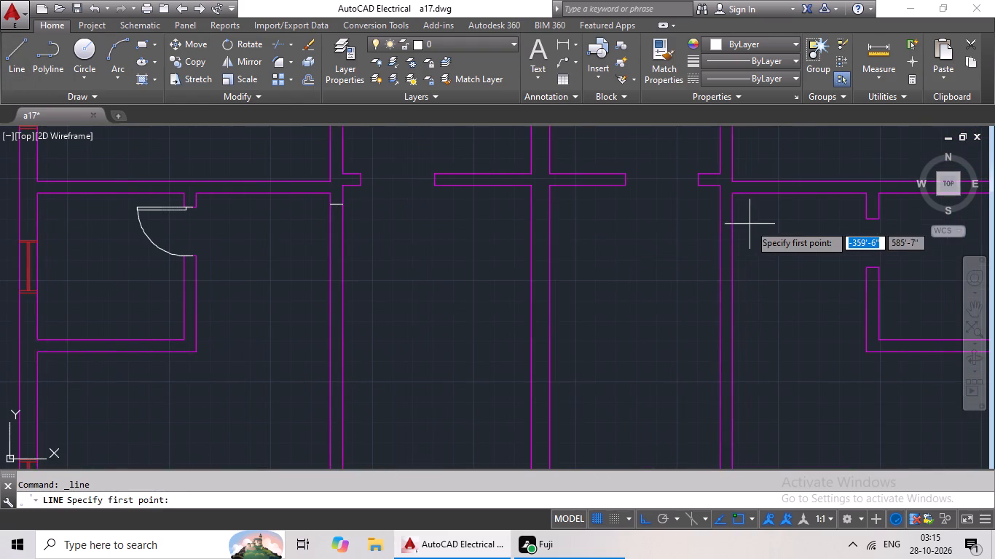
scroll(721, 205, up, 2)
click(721, 202)
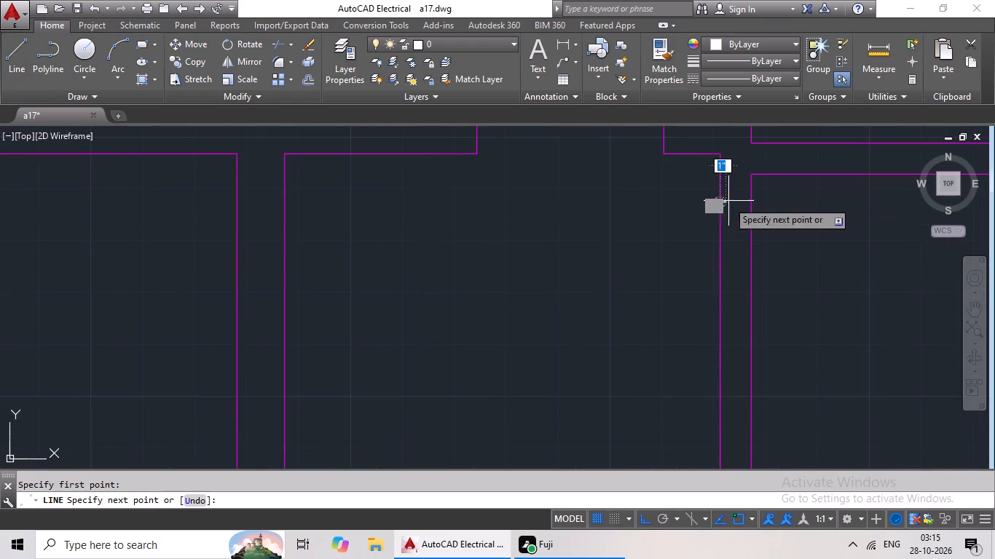
click(753, 200)
key(Escape)
key(Escape)
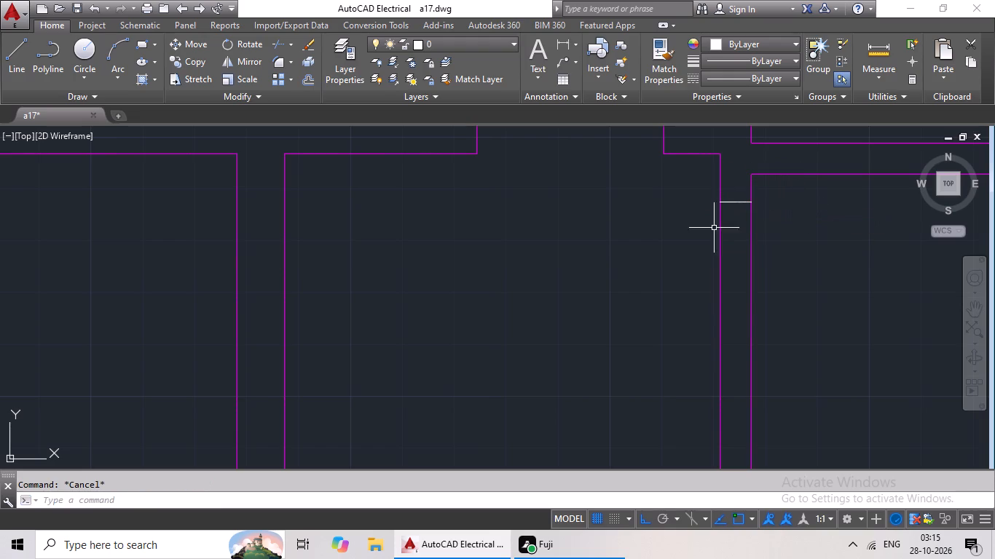
Offset the short horizontal line in each apartment's vertical wall 3' downward to mark the openings' lower edges.
key(o)
key(Return)
text(3')
key(Return)
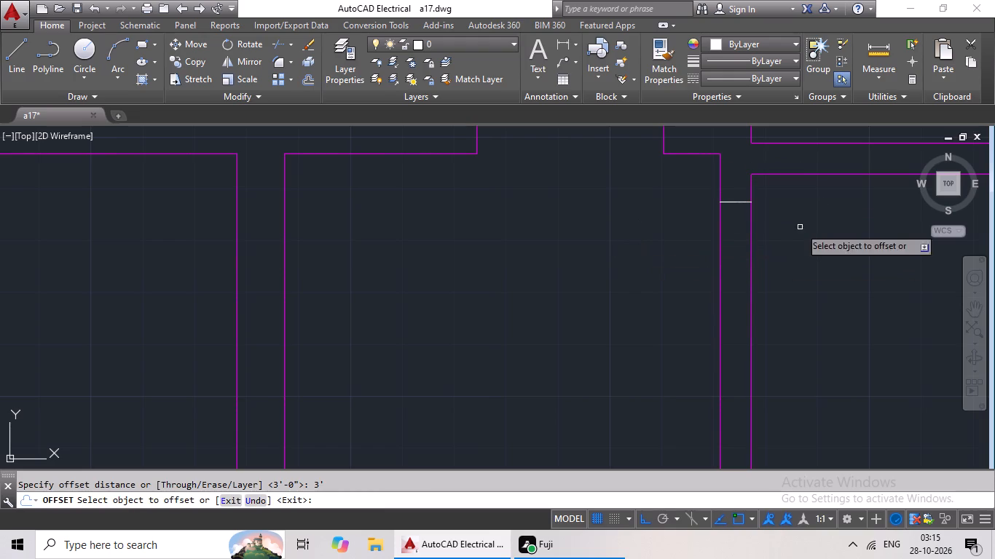
click(735, 202)
click(739, 252)
scroll(698, 282, down, 1)
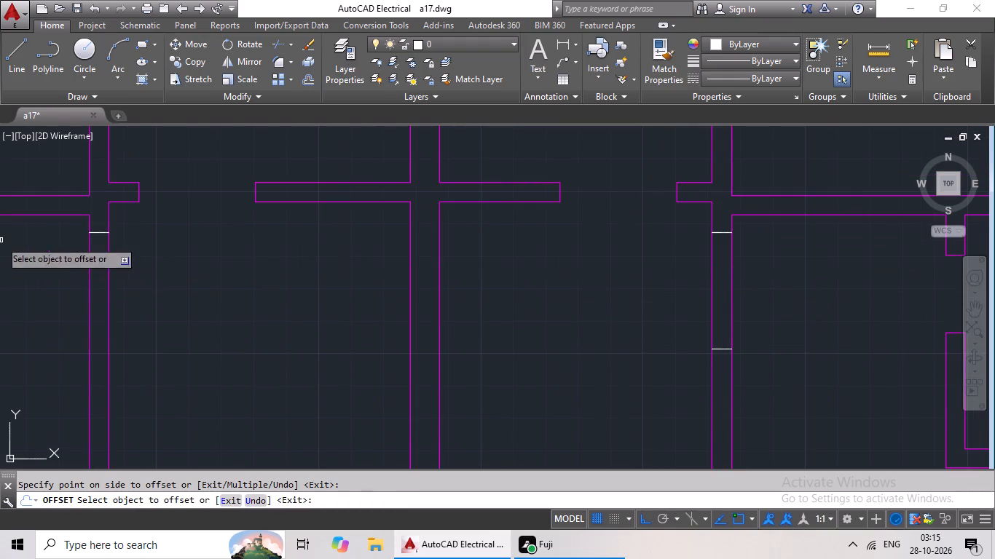
click(95, 234)
click(93, 274)
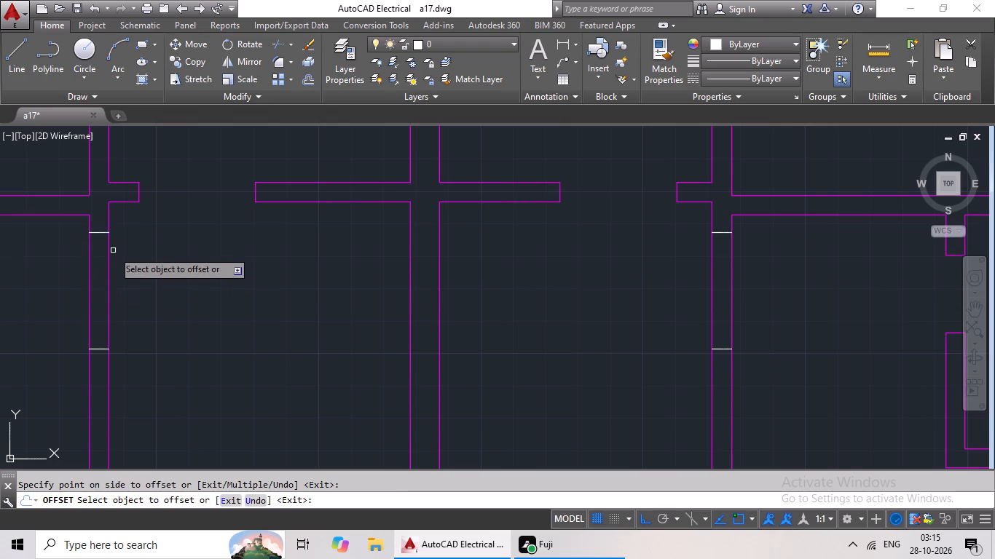
key(Escape)
Change the color of all four opening marker lines to Magenta.
click(97, 234)
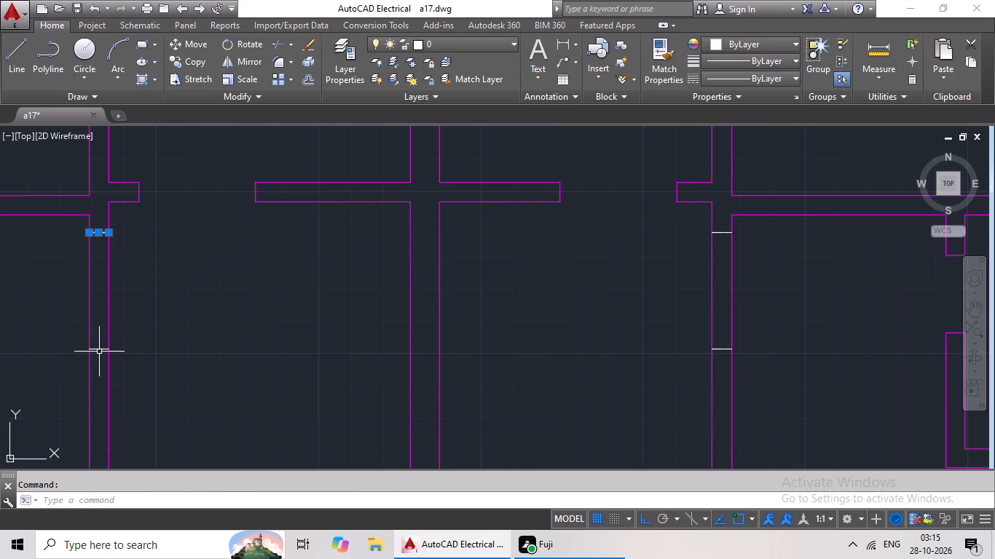
click(99, 350)
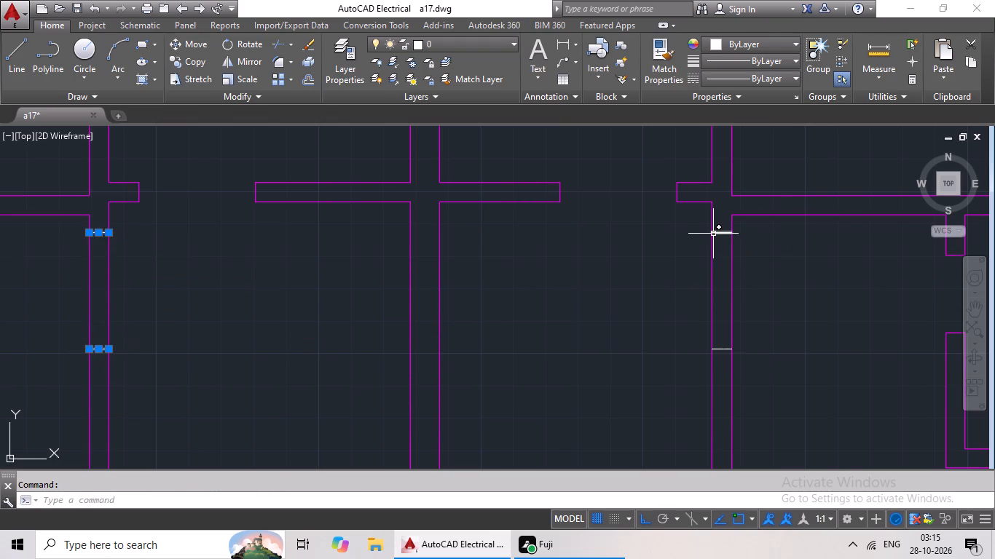
click(719, 232)
click(721, 350)
click(797, 44)
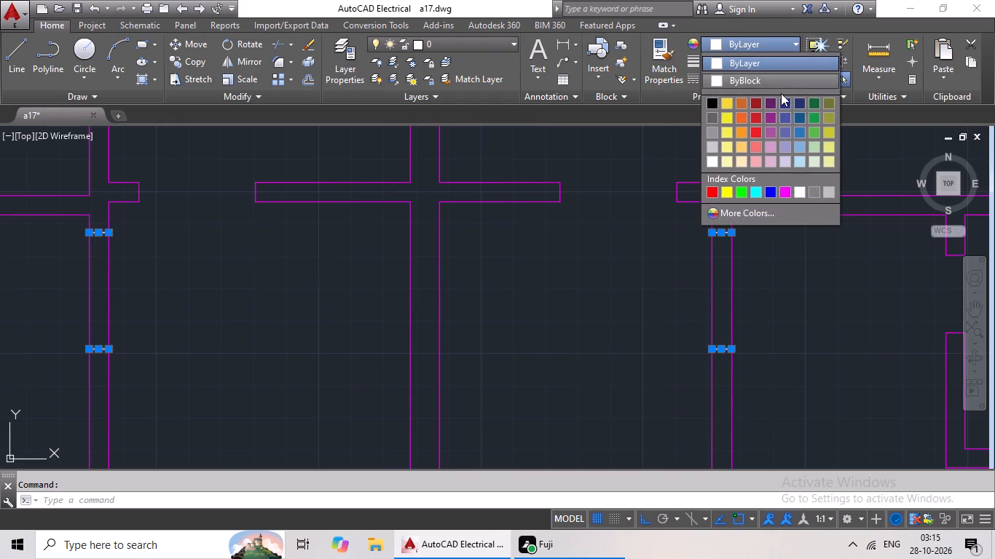
click(781, 196)
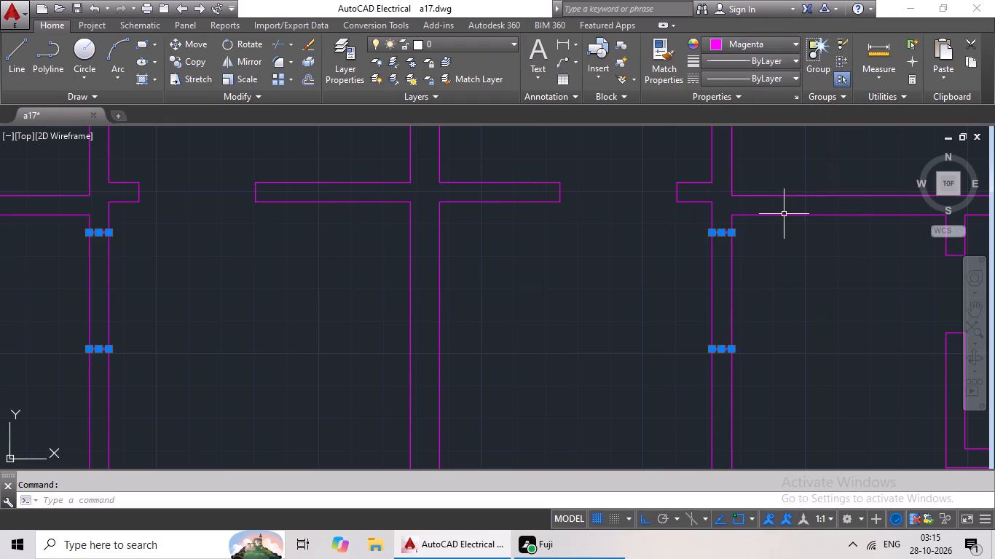
key(Escape)
Trim the wall lines between each pair of marker lines to cut the openings in both apartments.
key(t)
key(r)
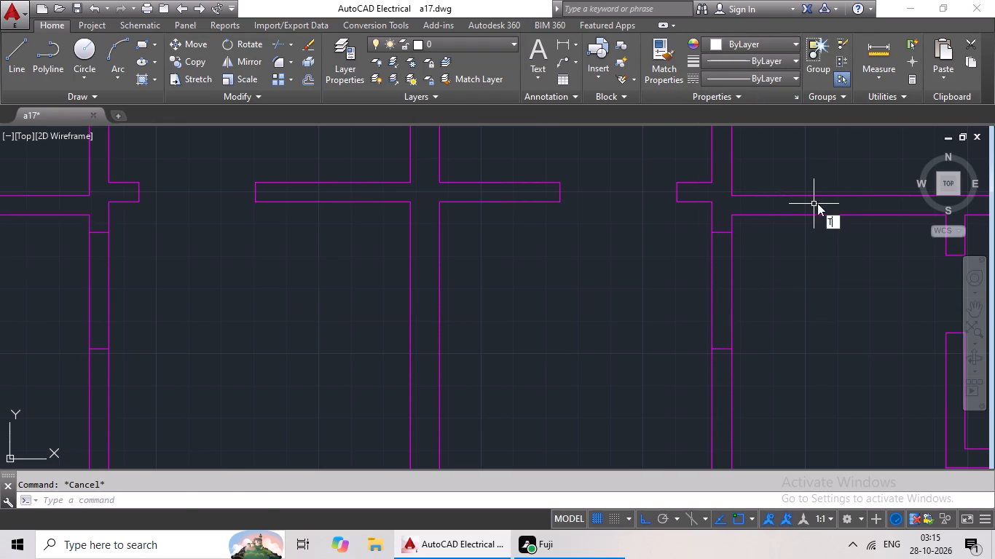
key(space)
key(space)
drag(771, 256, 677, 282)
click(677, 282)
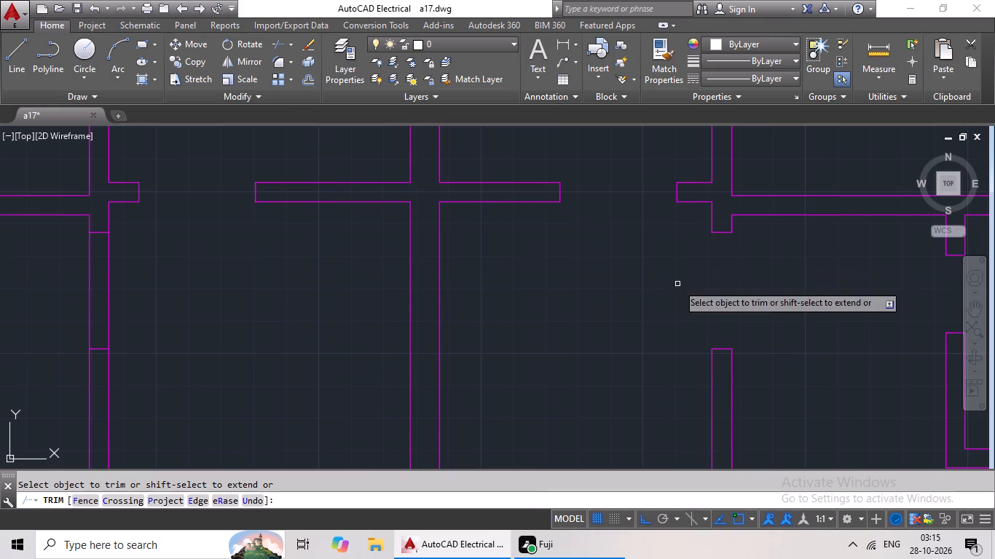
drag(219, 274, 39, 285)
scroll(175, 290, down, 1)
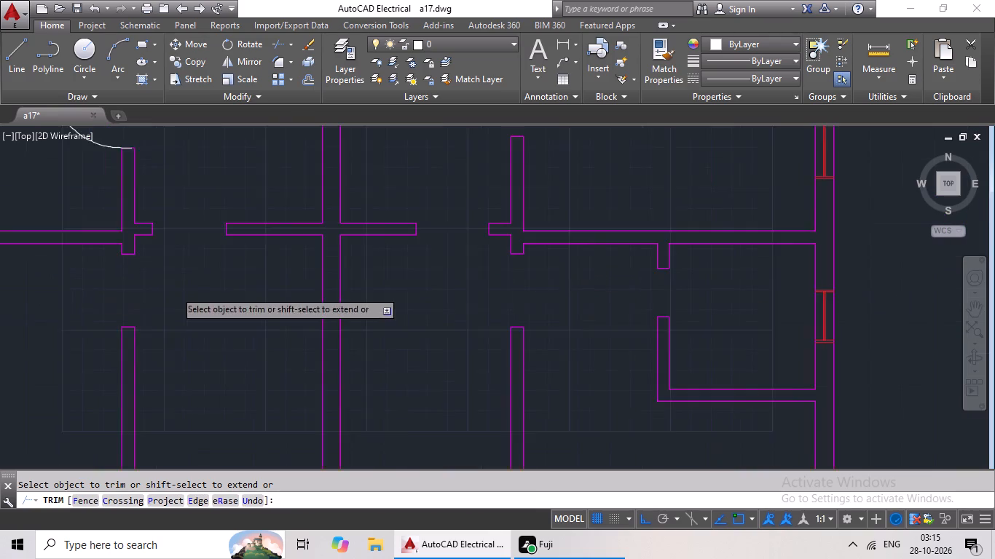
scroll(175, 290, down, 1)
middle_drag(178, 290, 283, 282)
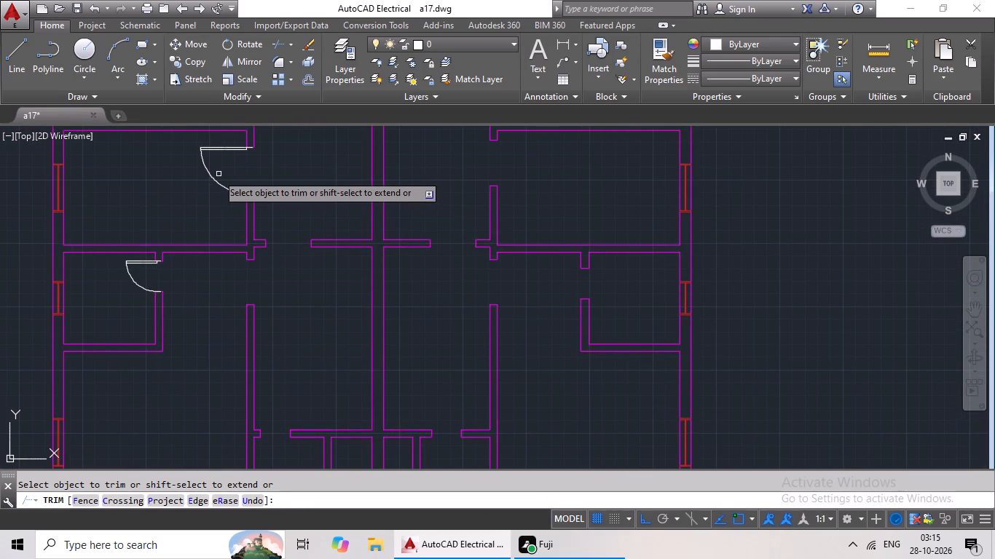
scroll(278, 205, down, 1)
key(Escape)
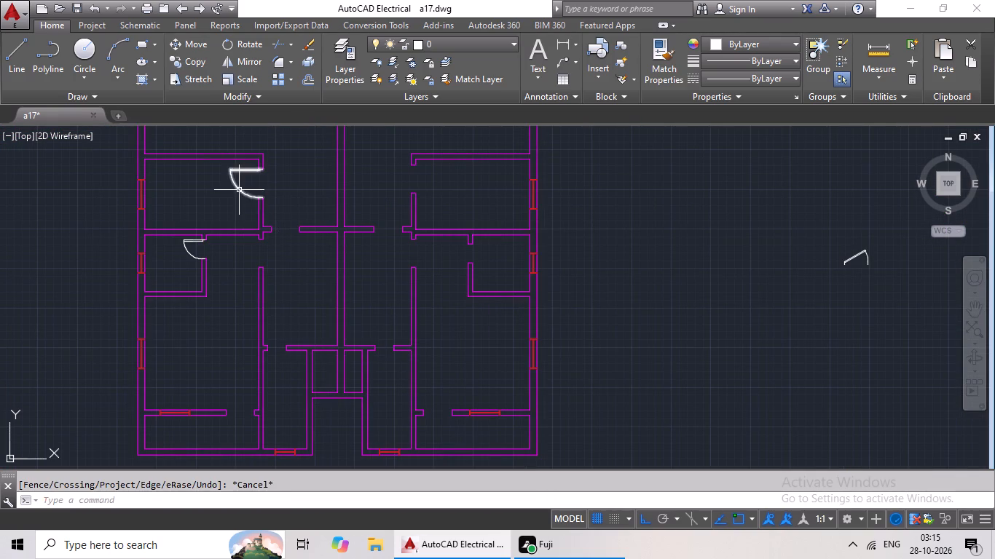
Copy the left apartment's door from the room above and paste it into the newly cut opening below, fitting it between the jambs.
click(239, 188)
key(ctrl+c)
key(ctrl+v)
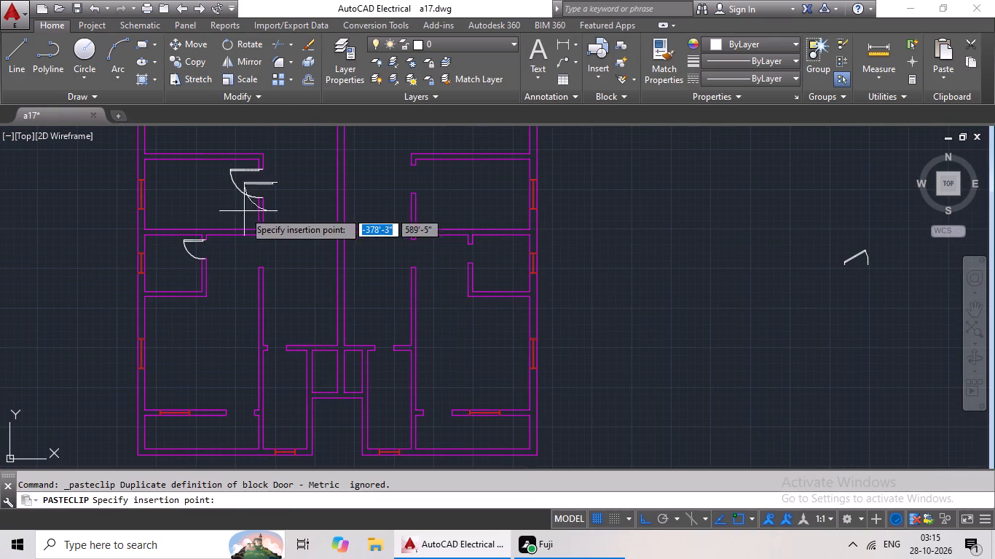
scroll(245, 265, up, 4)
scroll(235, 267, down, 2)
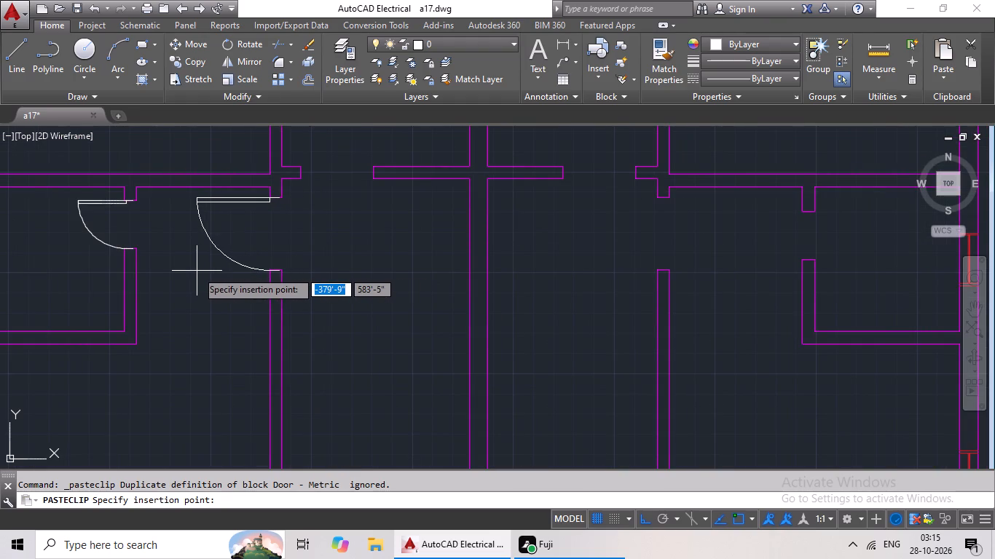
scroll(197, 270, up, 3)
click(197, 270)
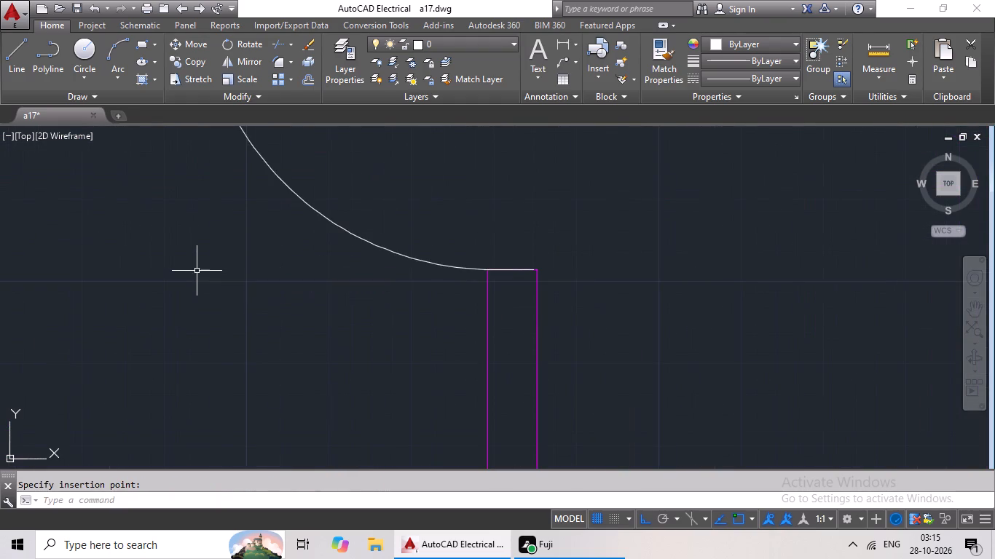
Copy the right apartment's small upper-room door and paste it at the upper jamb of the empty room opening above the newly cut one.
scroll(307, 265, down, 4)
scroll(434, 255, down, 3)
middle_drag(450, 244, 428, 258)
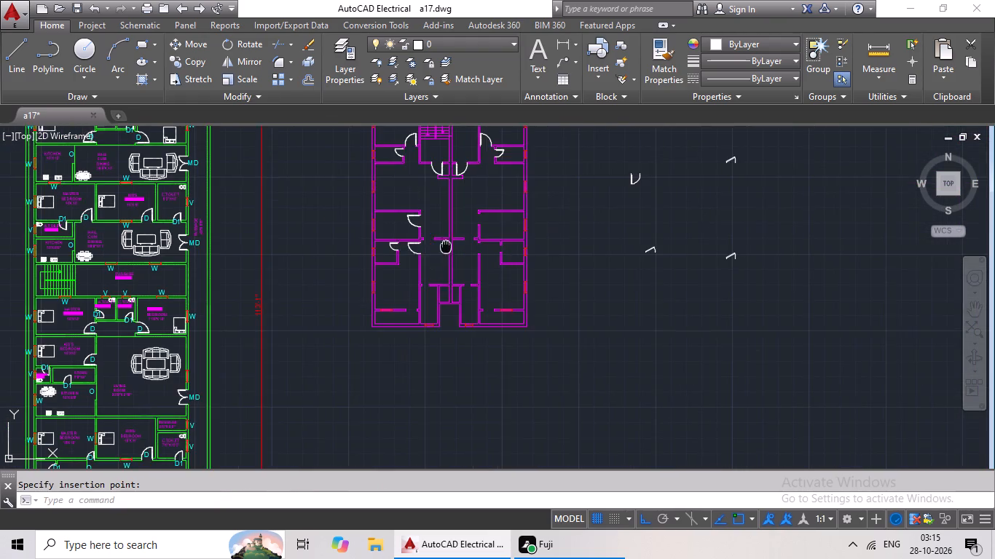
middle_drag(428, 258, 395, 279)
scroll(441, 183, up, 4)
click(455, 197)
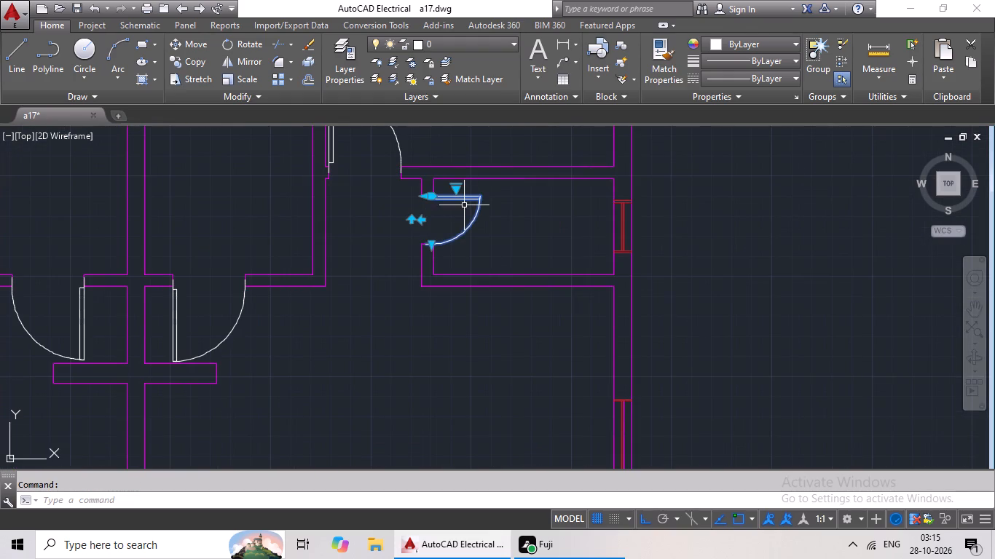
key(ctrl+c)
key(ctrl+v)
ctrl+scroll(462, 226, down, 2)
middle_drag(462, 261, 485, 189)
scroll(458, 315, up, 2)
scroll(388, 346, up, 2)
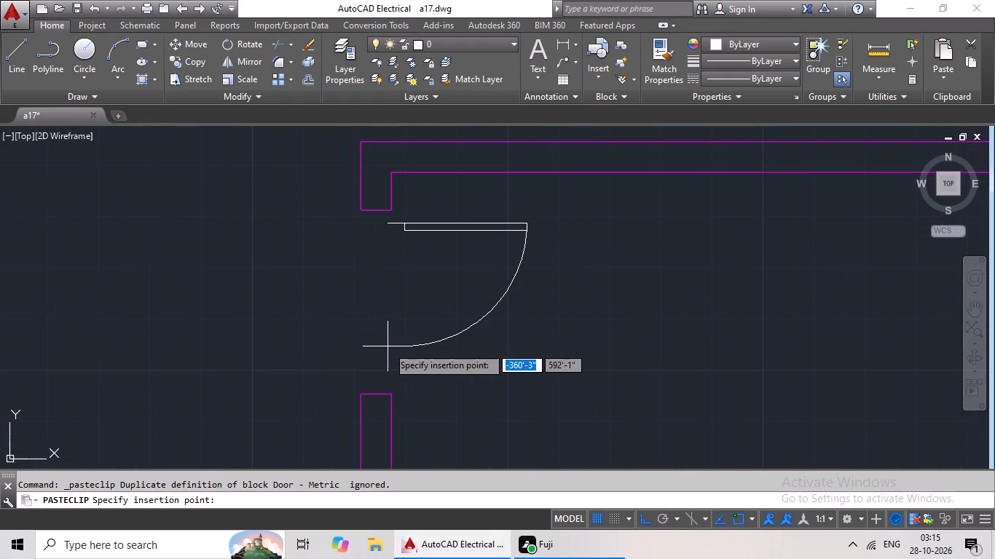
click(371, 333)
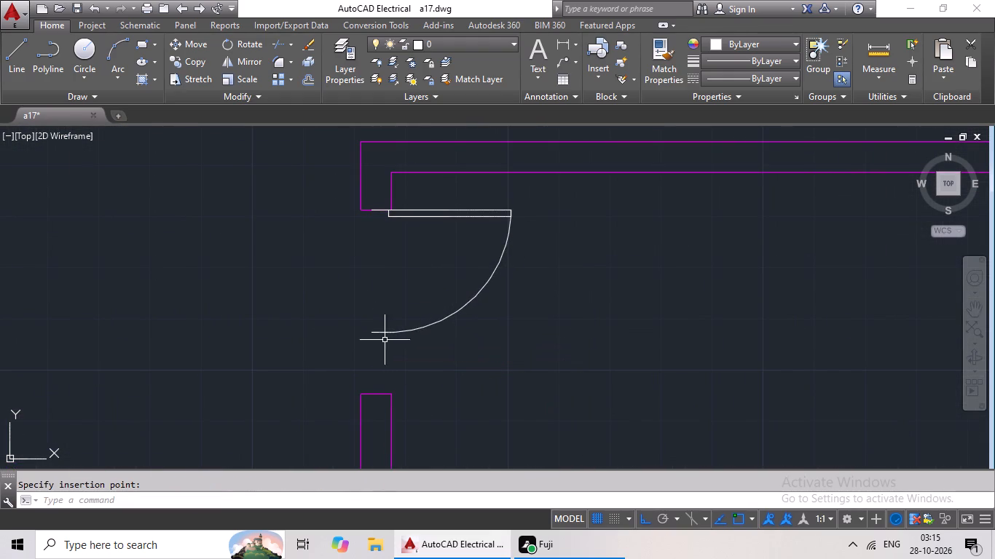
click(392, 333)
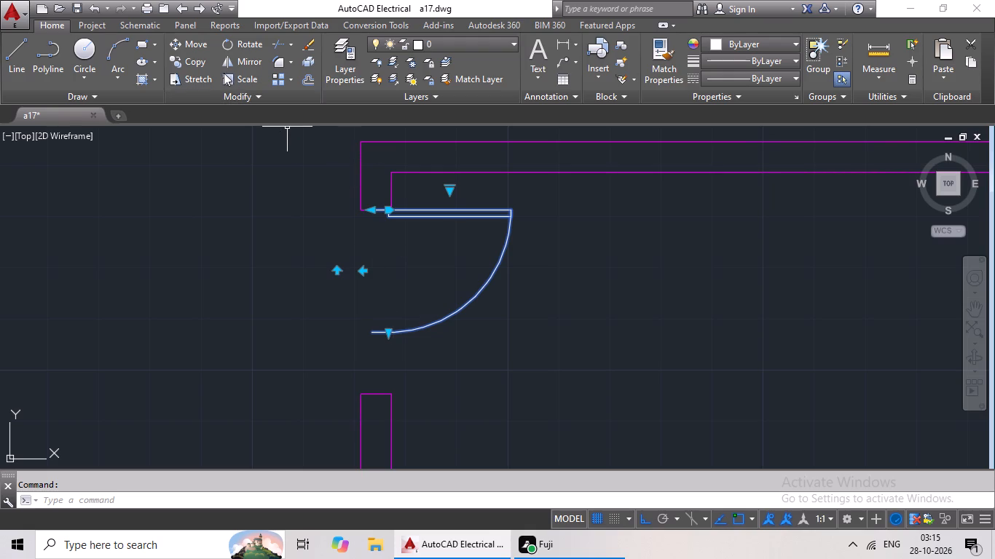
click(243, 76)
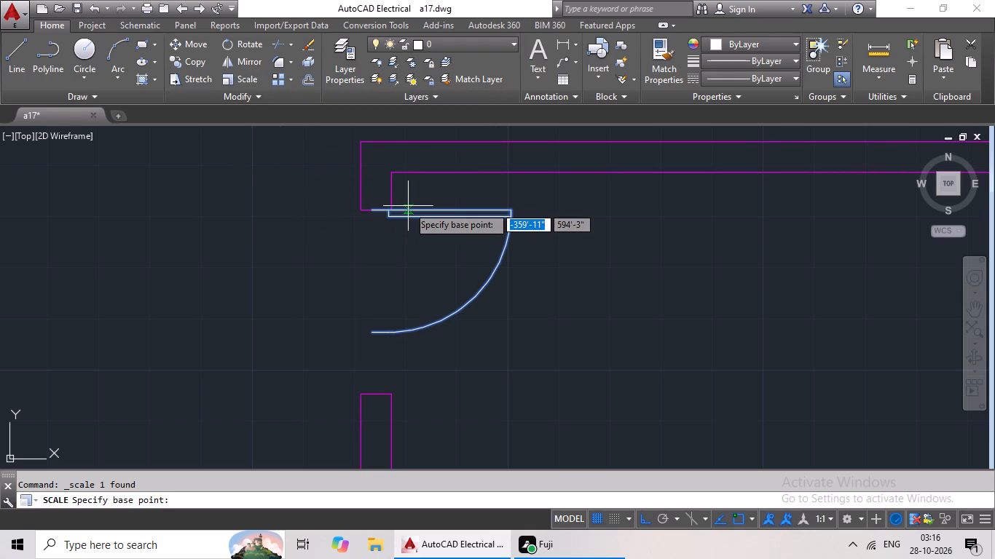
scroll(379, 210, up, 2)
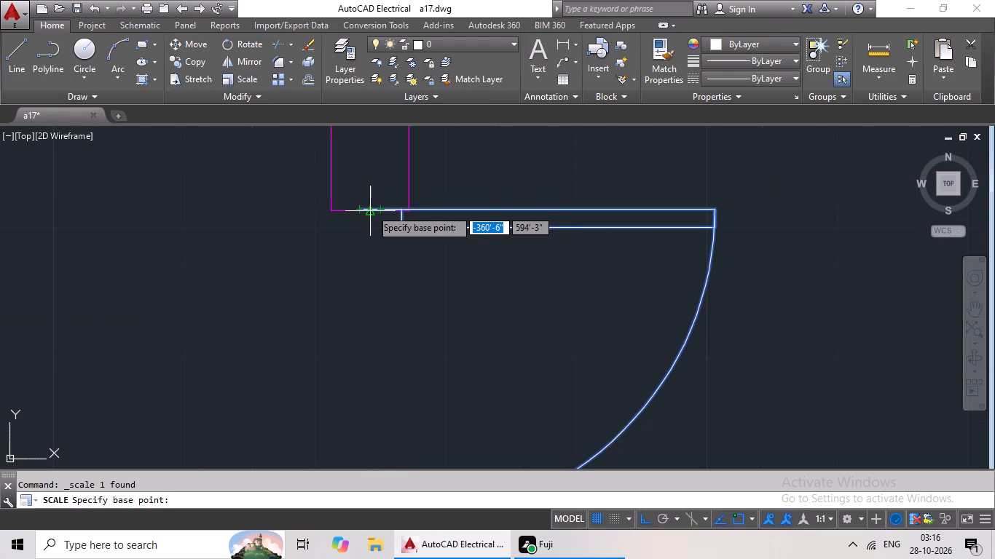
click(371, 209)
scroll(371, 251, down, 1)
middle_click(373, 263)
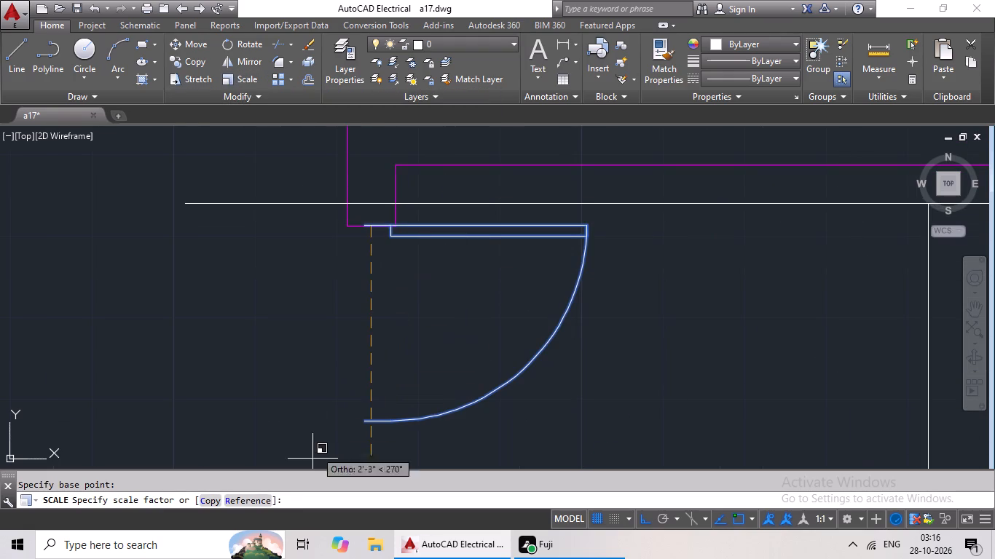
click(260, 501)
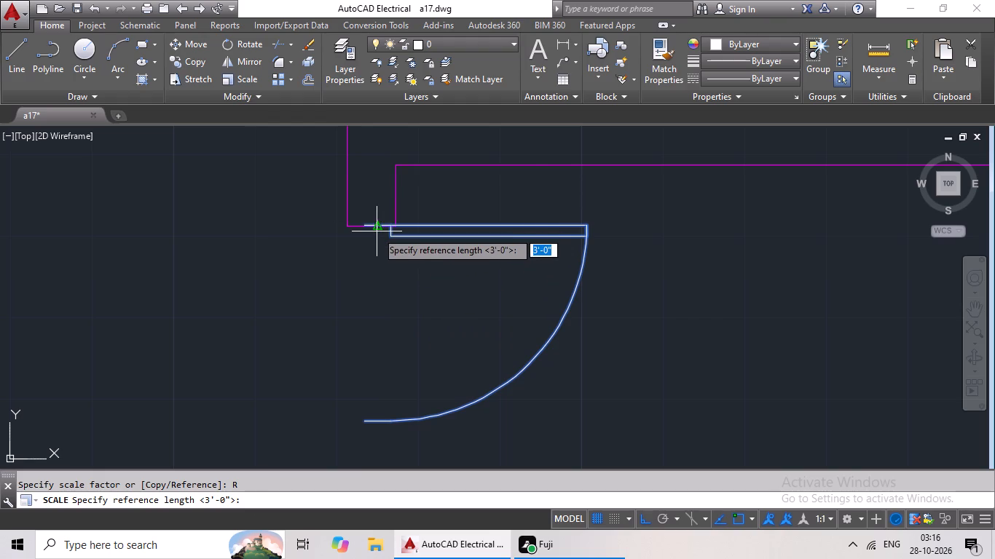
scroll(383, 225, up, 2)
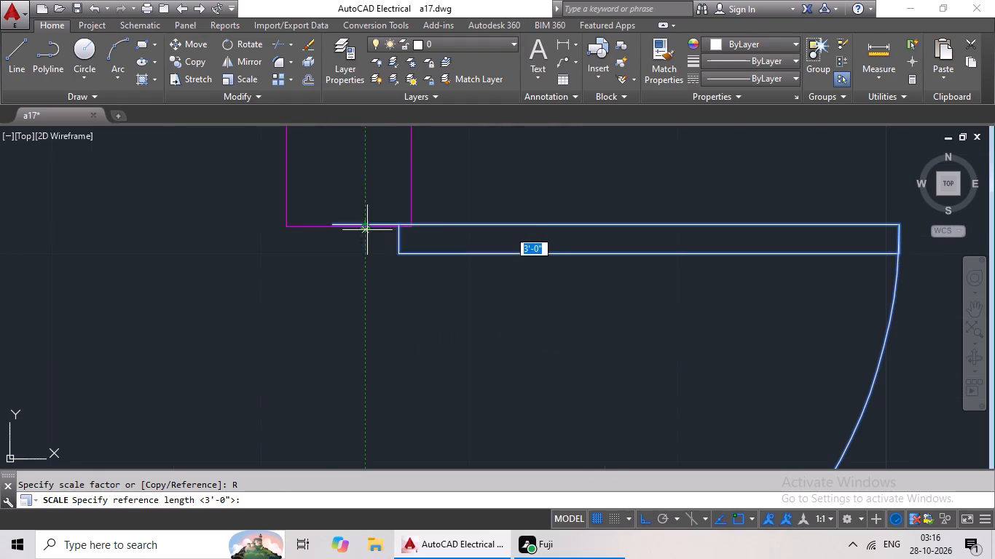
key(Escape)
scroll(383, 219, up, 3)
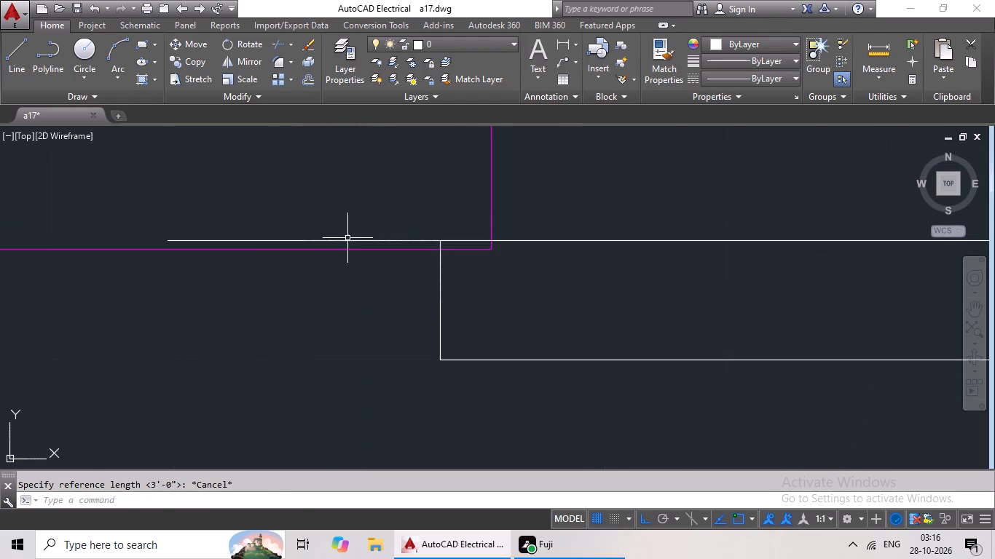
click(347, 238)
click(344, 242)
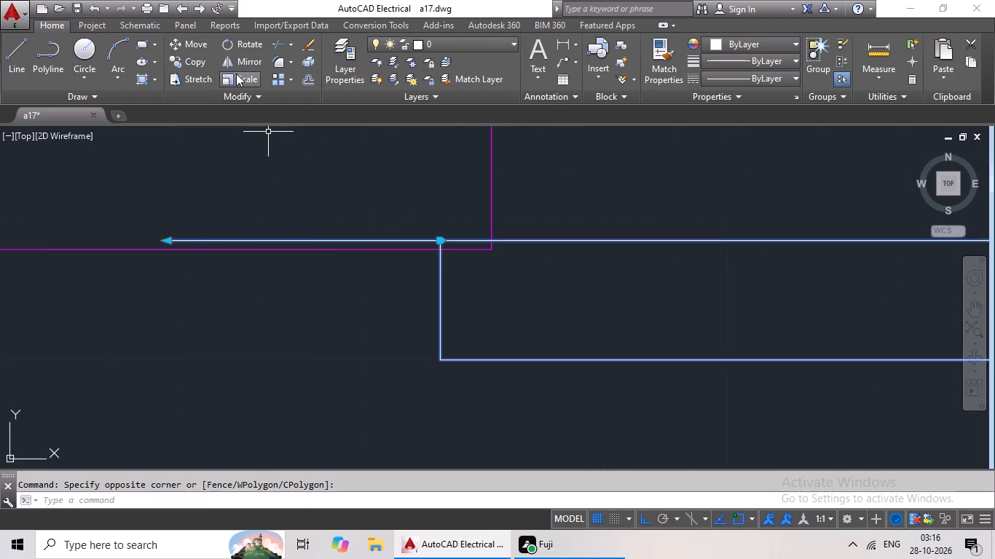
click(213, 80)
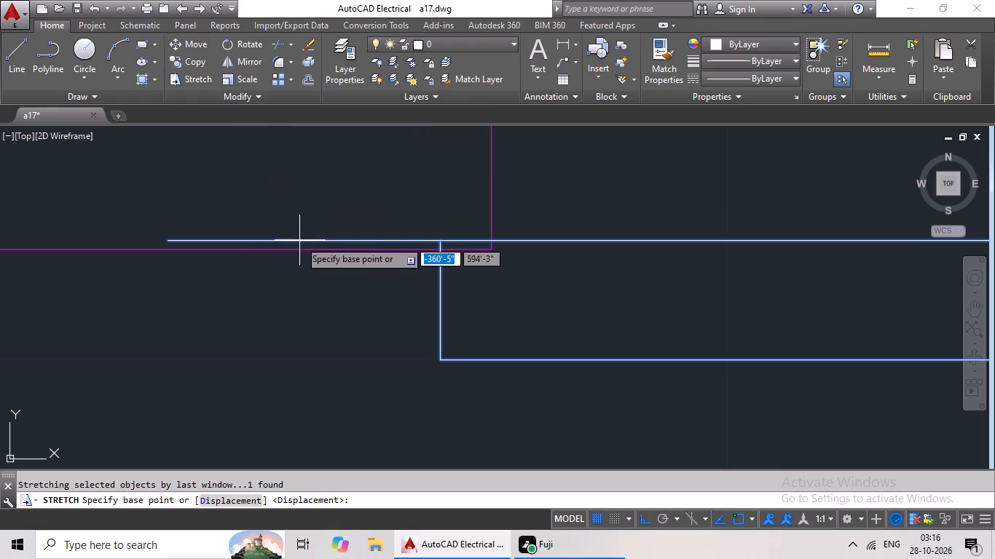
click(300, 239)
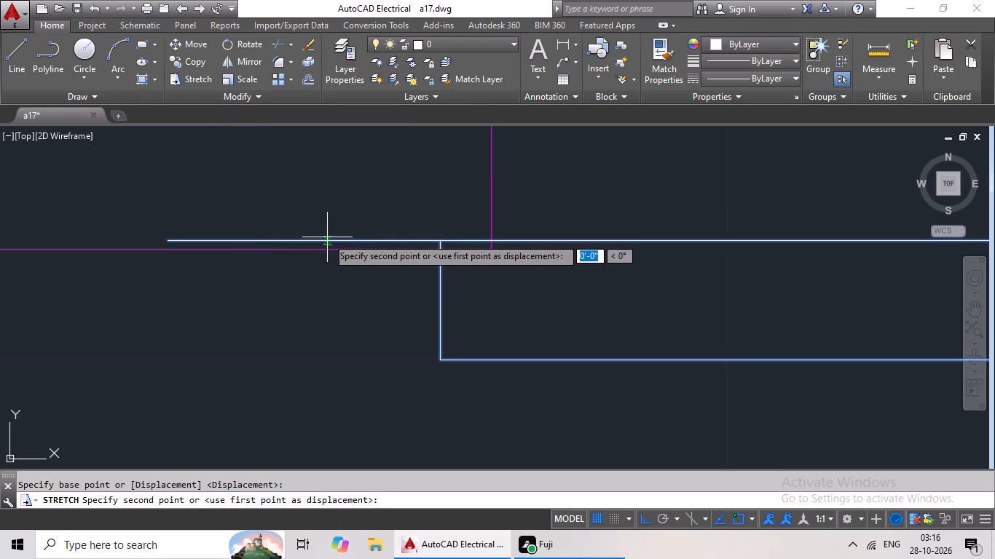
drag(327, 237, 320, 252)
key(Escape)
Shift the pasted door with Stretch so its leaf lines up with the upper jamb of the right apartment's room opening.
click(331, 240)
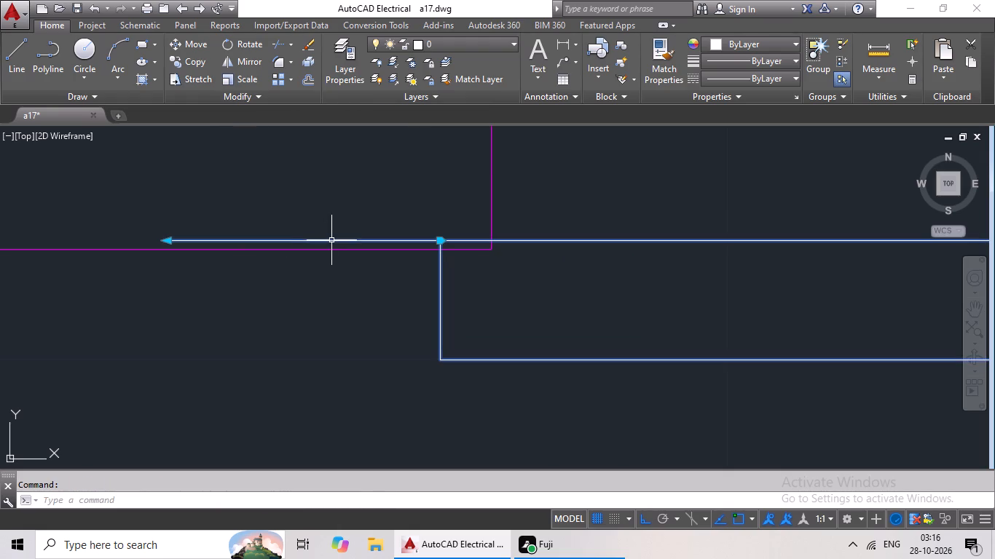
click(201, 76)
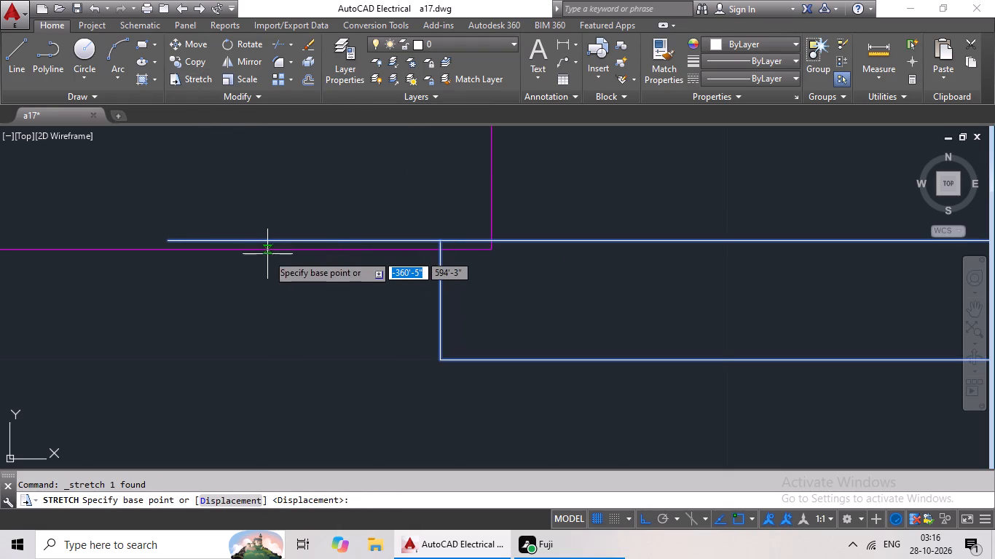
click(283, 239)
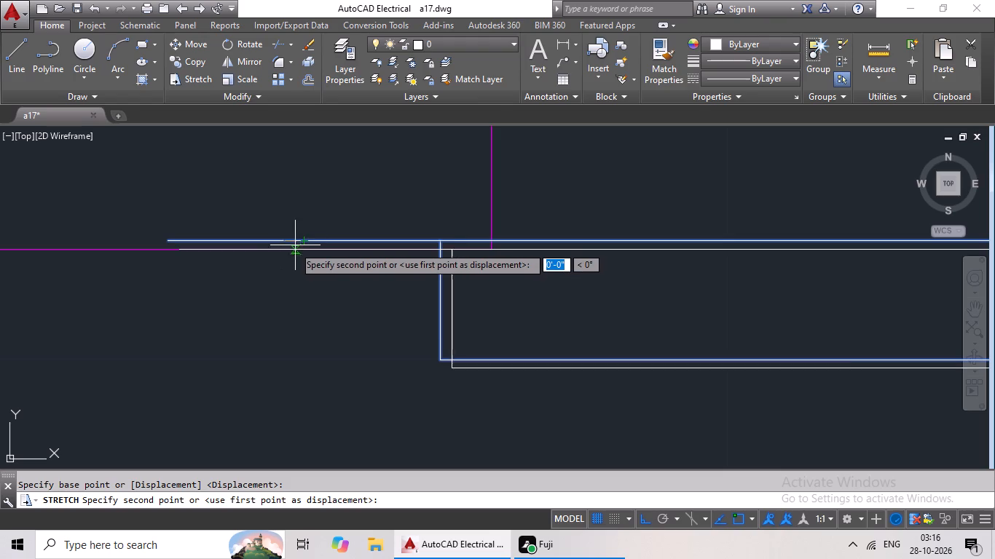
click(286, 249)
Scale the pasted door by reference from the upper jamb so its swing spans the room opening to the lower jamb.
scroll(329, 262, down, 2)
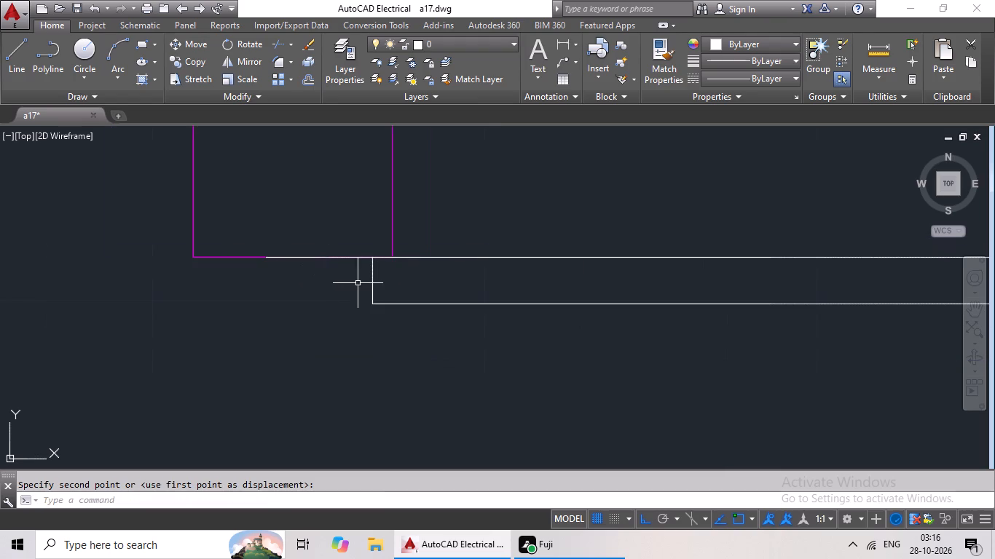
click(372, 277)
drag(239, 81, 239, 95)
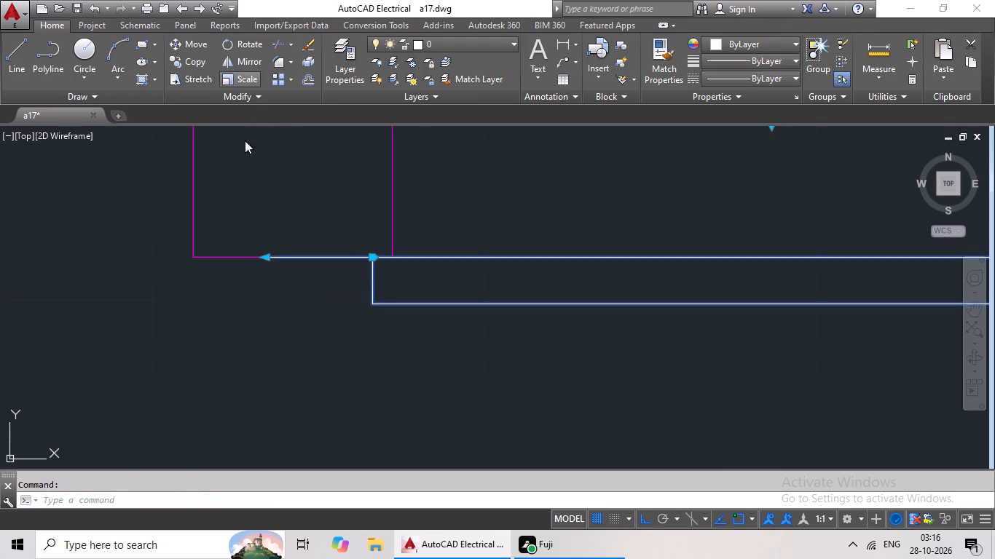
click(243, 77)
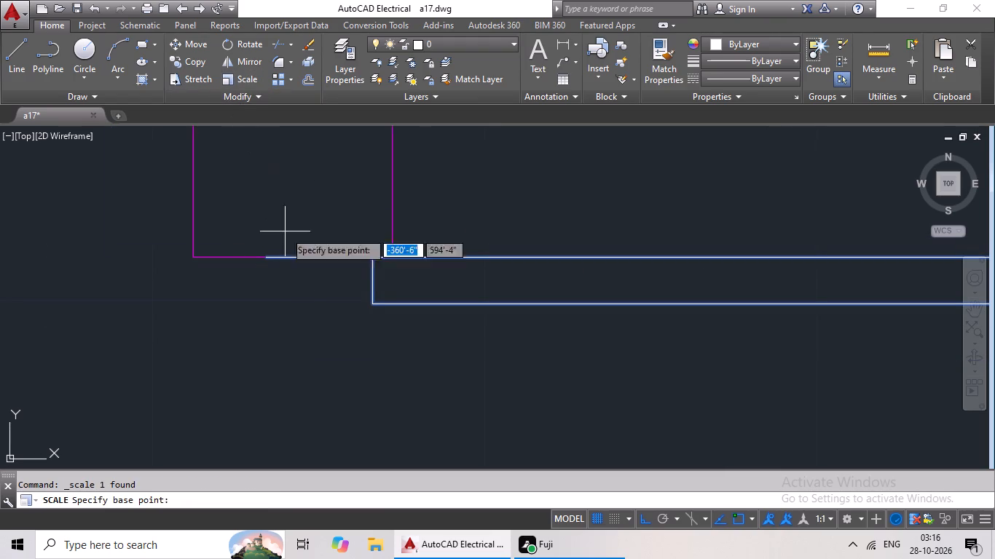
click(294, 260)
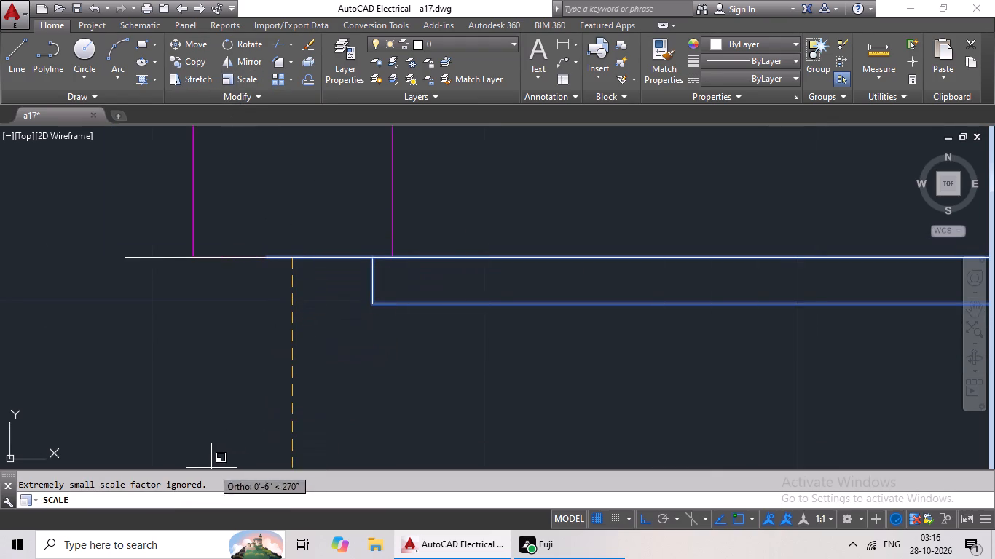
key(r)
key(space)
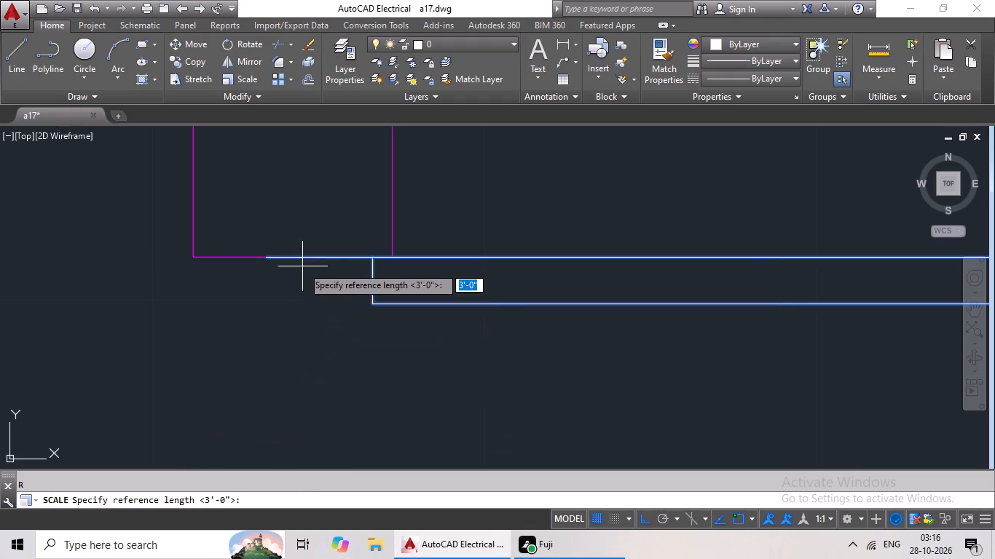
click(303, 259)
middle_drag(308, 316, 315, 181)
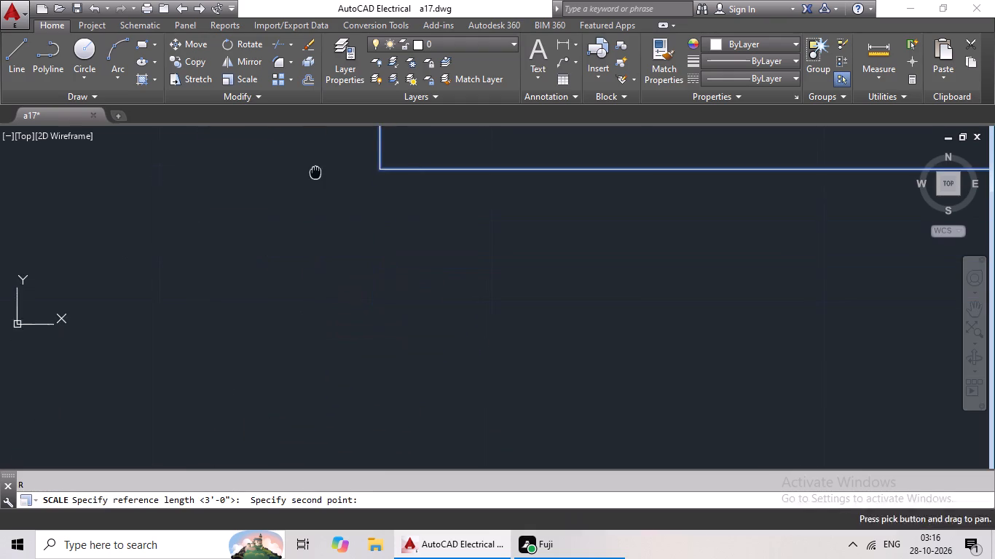
scroll(306, 285, down, 3)
middle_drag(320, 324, 342, 227)
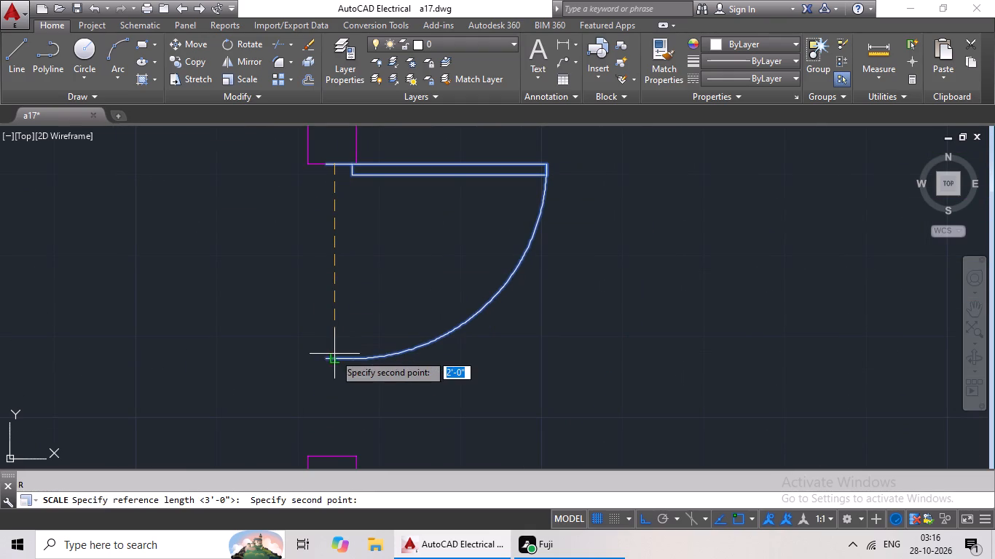
click(334, 357)
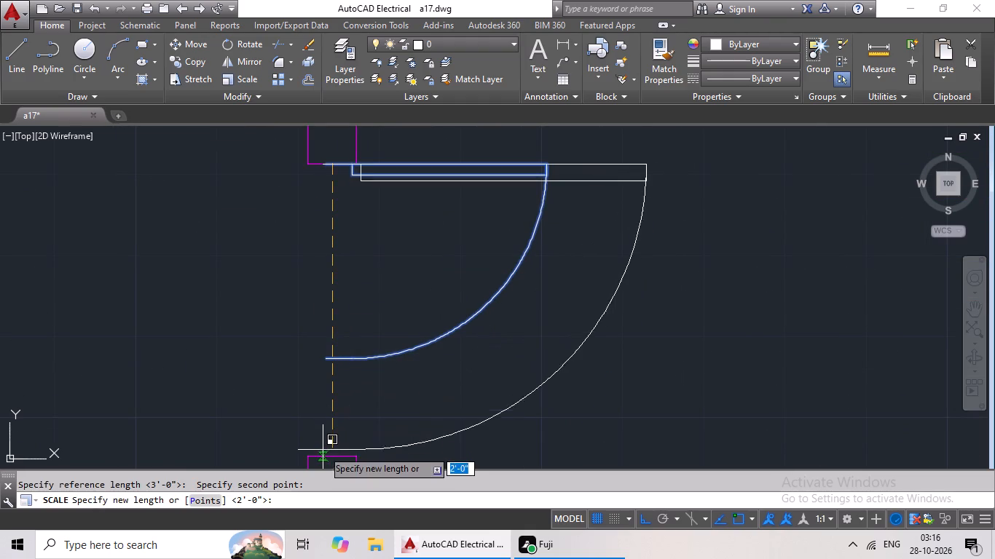
click(331, 452)
Copy the resized right apartment room door and paste it into the newly cut opening directly below, anchored at the lower jamb.
scroll(445, 396, down, 3)
scroll(549, 384, down, 2)
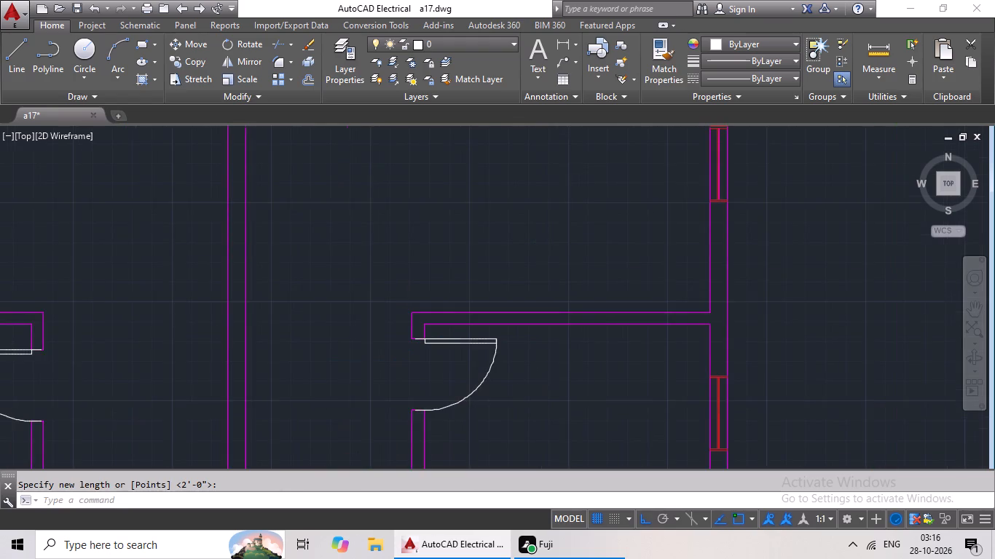
middle_drag(559, 379, 543, 271)
click(508, 274)
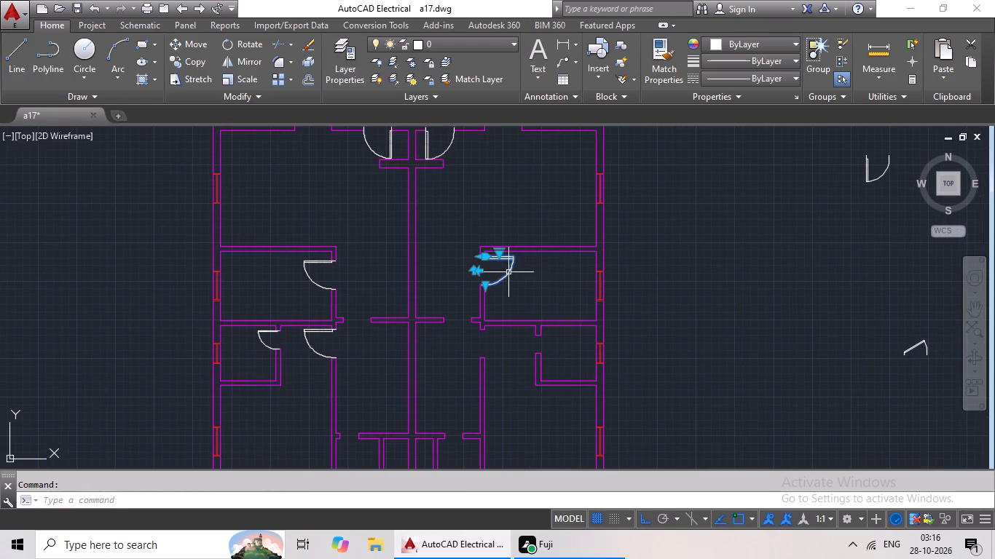
key(ctrl+c)
key(ctrl+v)
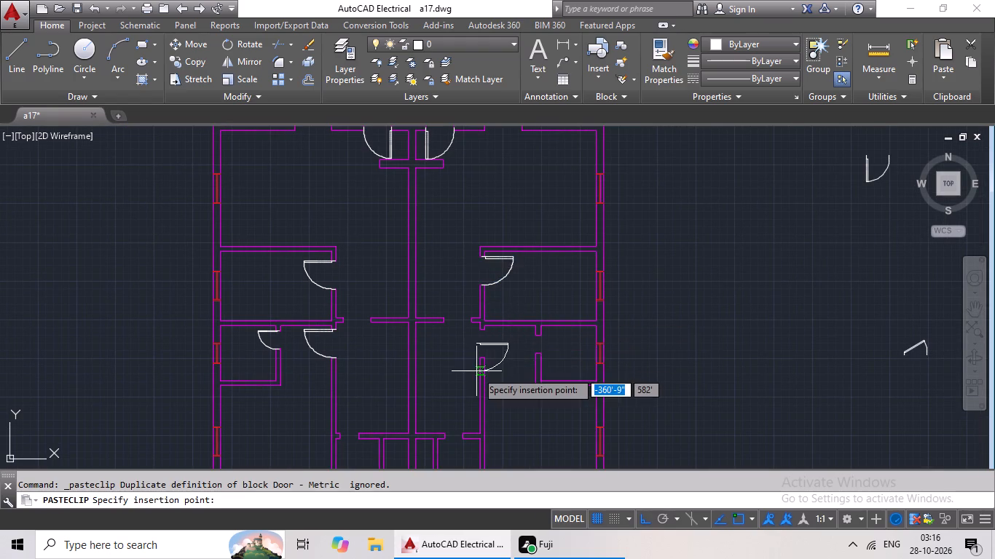
scroll(476, 371, up, 3)
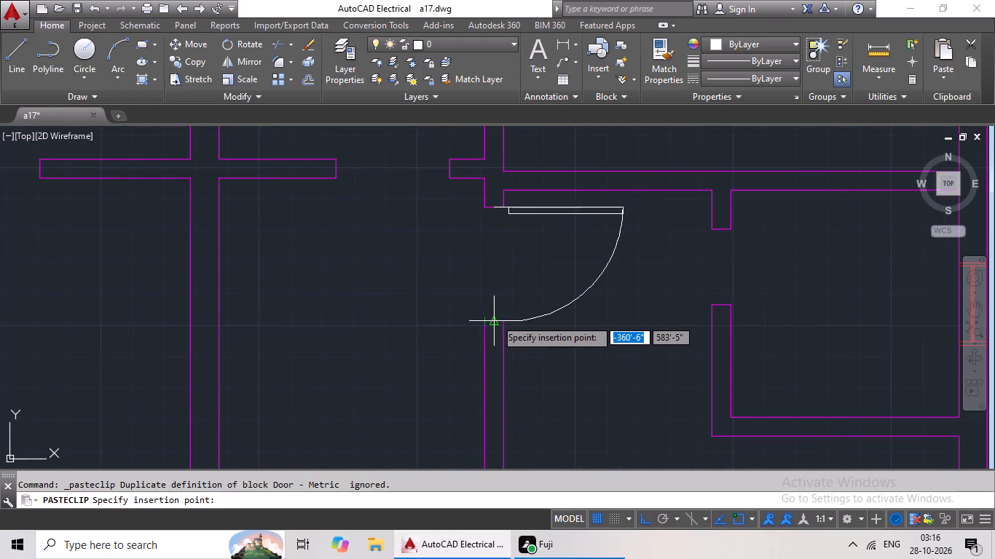
click(495, 318)
Copy that door and paste it at the lower jamb's midpoint of the narrow opening into the right apartment's small side room.
scroll(555, 315, down, 2)
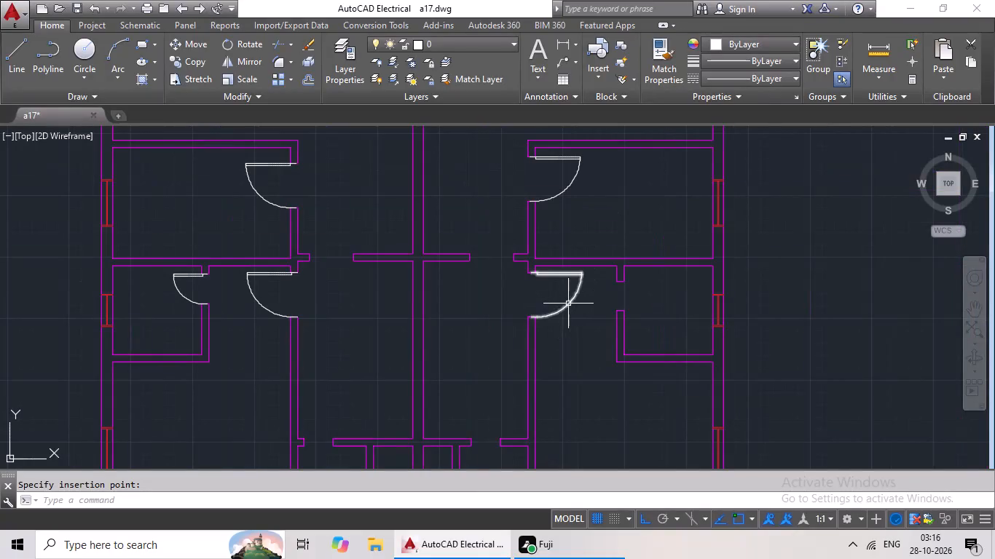
click(560, 308)
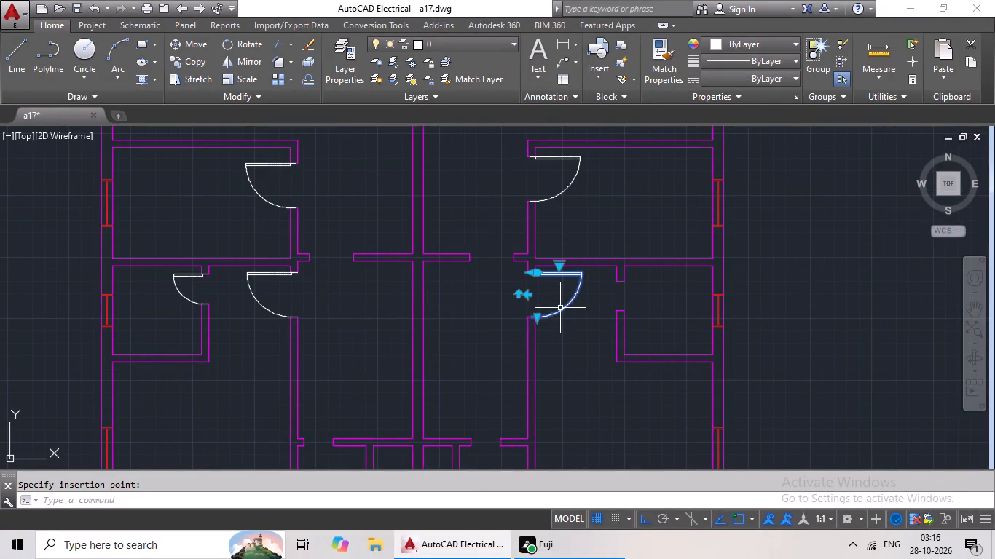
key(ctrl+c)
key(ctrl+v)
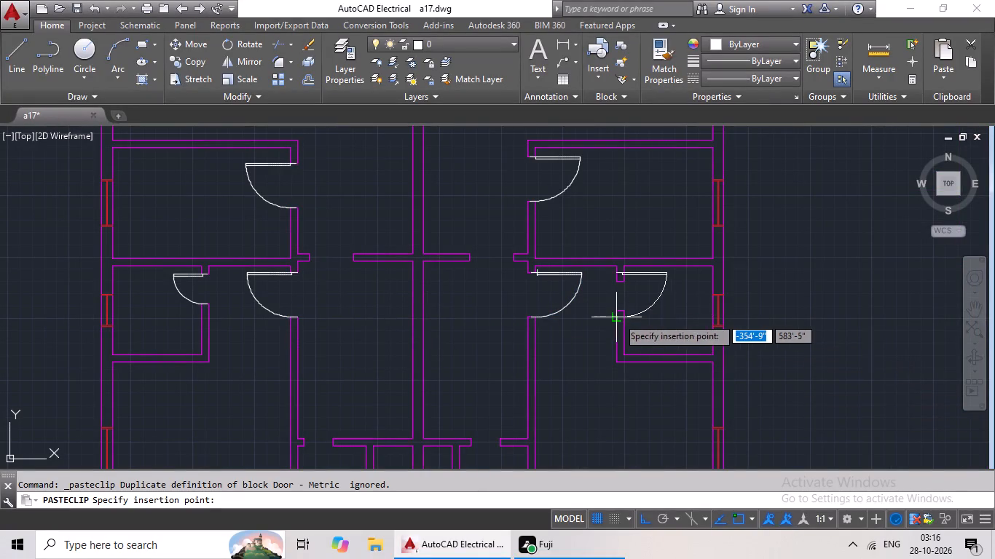
scroll(617, 317, up, 3)
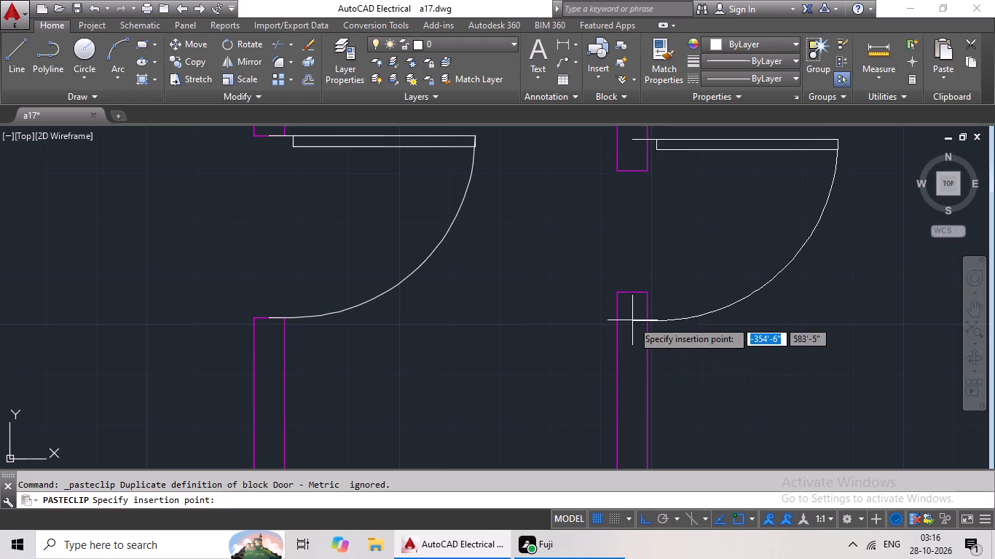
scroll(638, 290, up, 3)
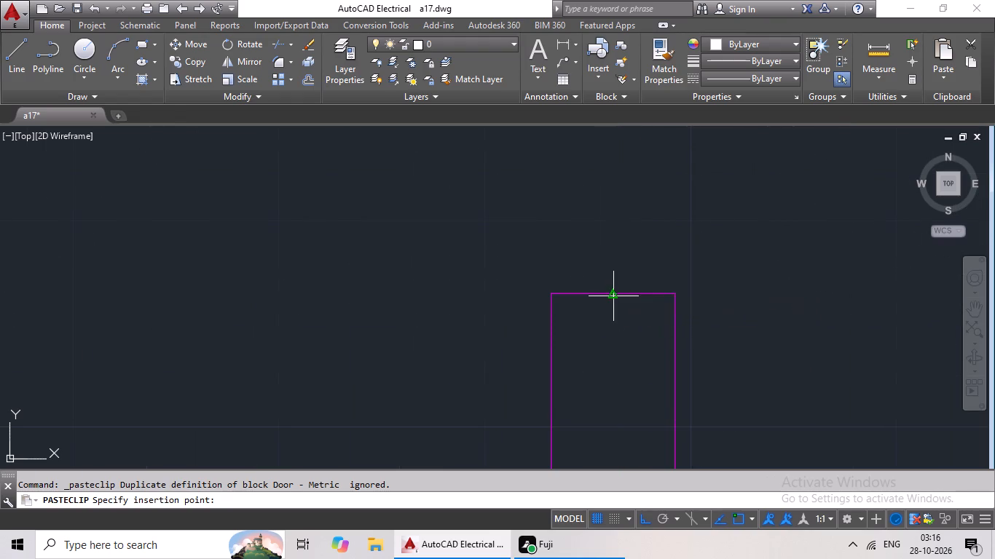
click(613, 296)
Scale the pasted side-room door by reference from the lower jamb so it fits the narrow opening up to the upper jamb.
scroll(688, 283, down, 5)
middle_drag(726, 246, 650, 304)
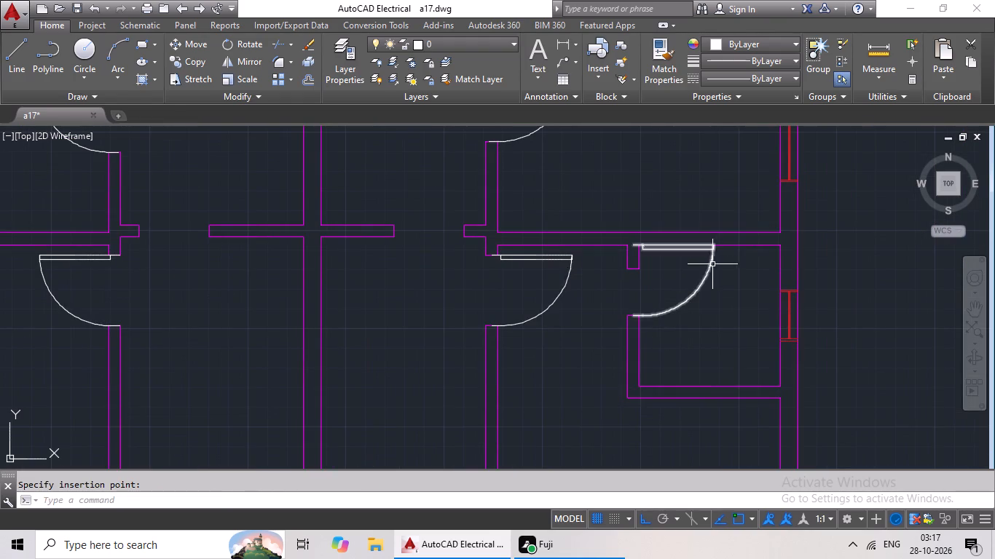
click(674, 247)
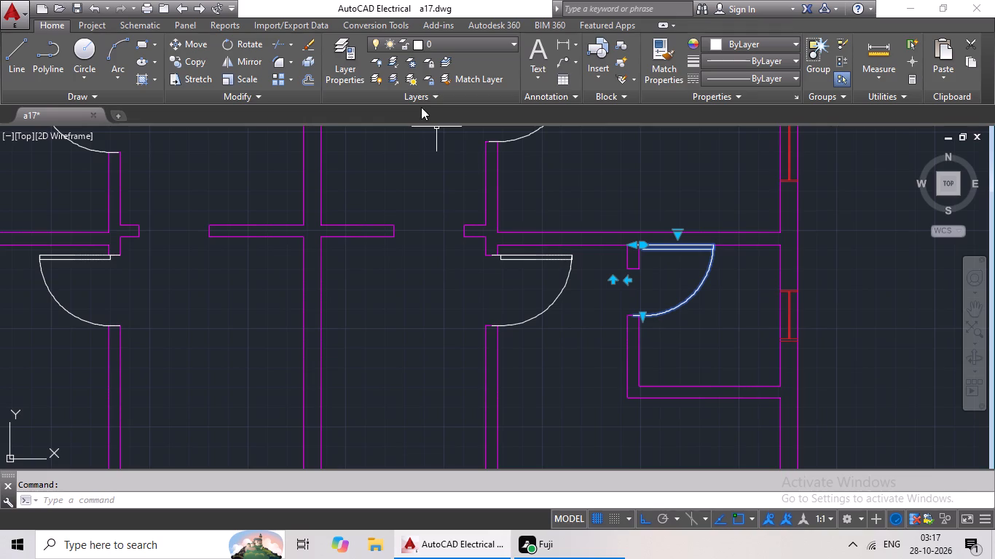
click(238, 76)
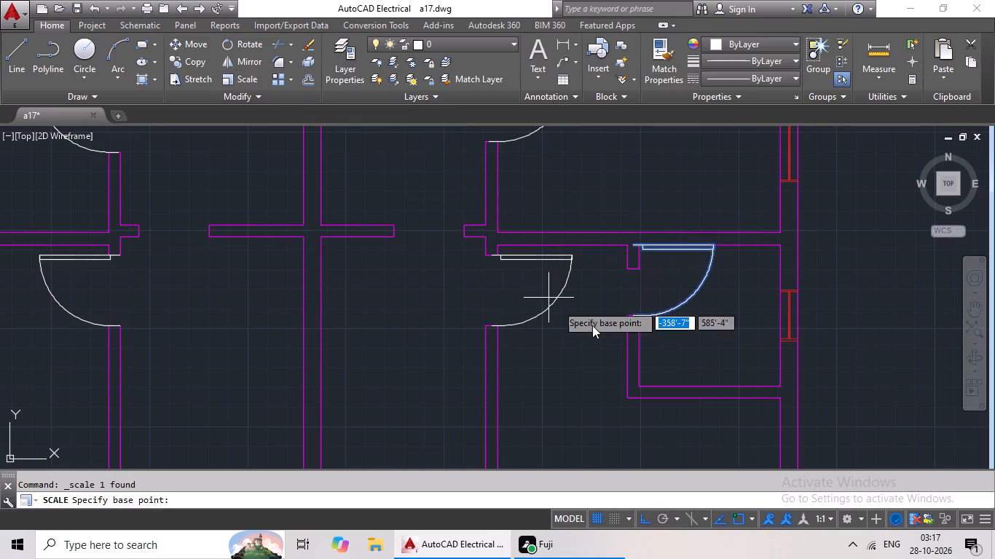
click(634, 314)
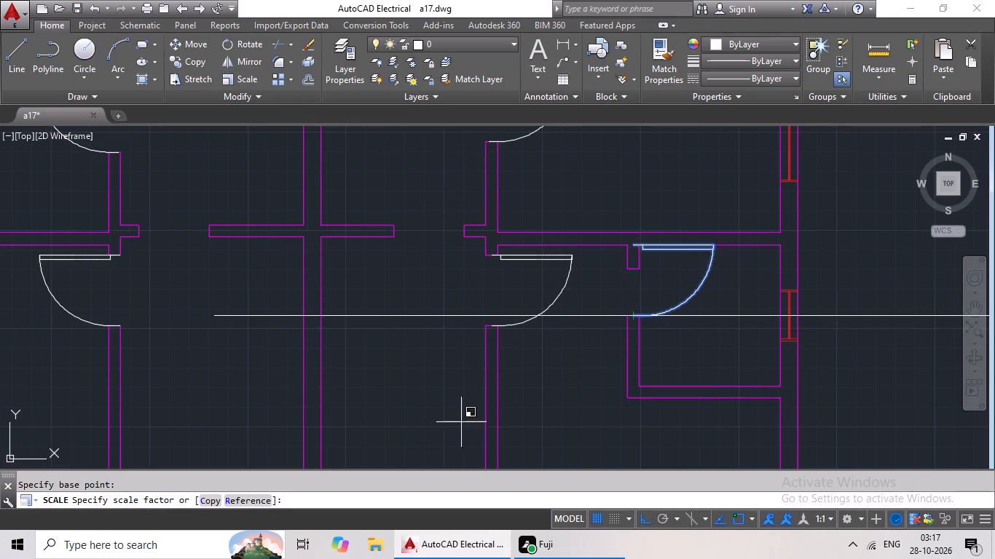
click(255, 499)
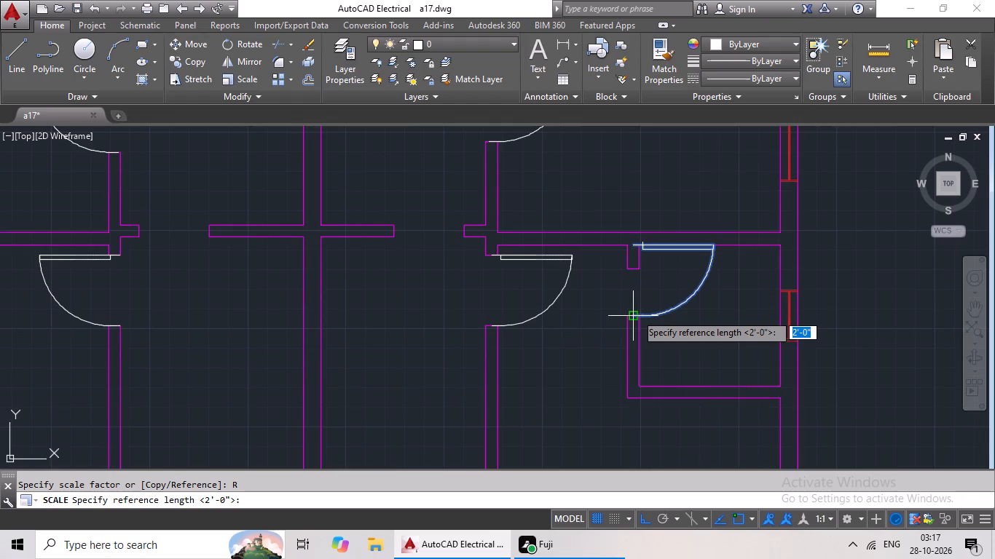
scroll(637, 314, up, 2)
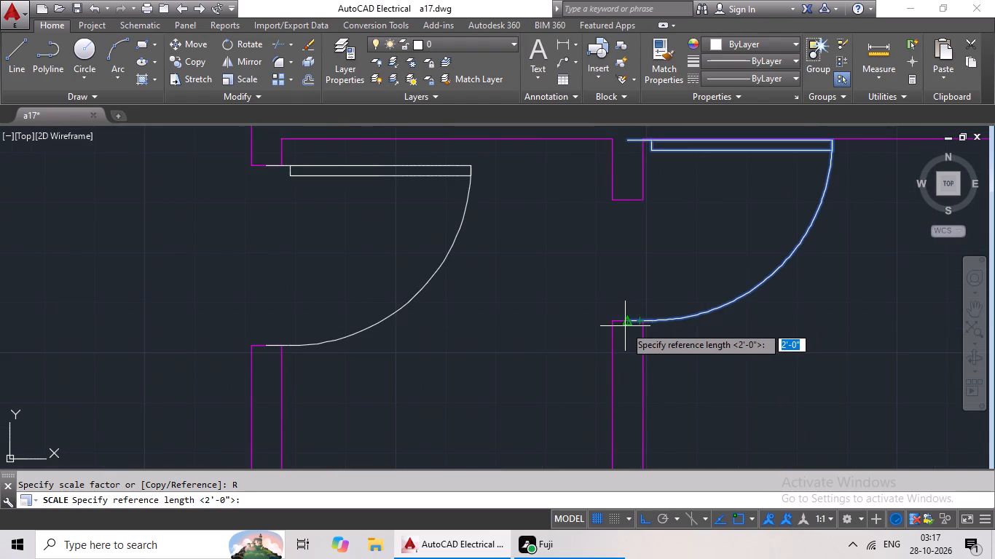
click(627, 321)
click(631, 140)
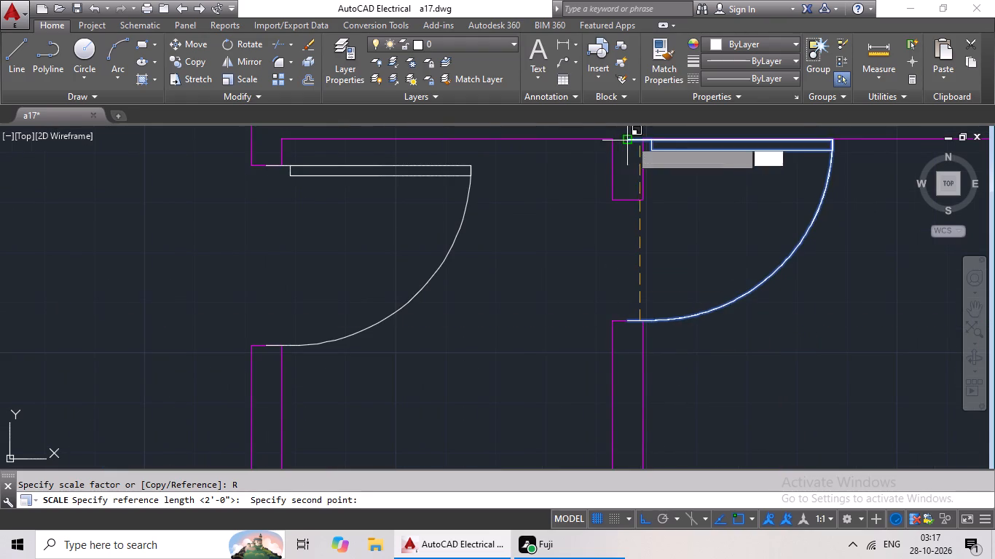
click(630, 198)
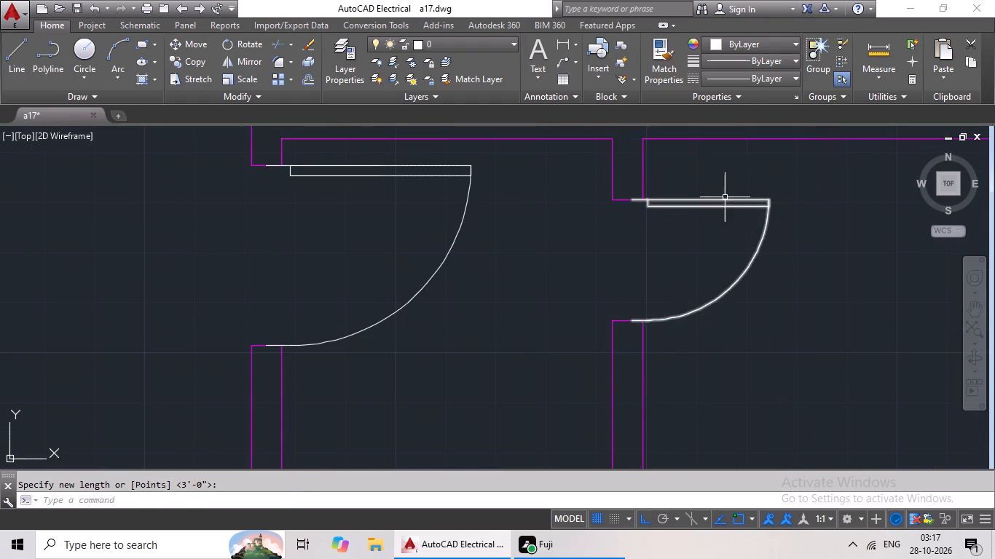
Copy the right apartment's entrance door and paste it into the passage opening in the horizontal wall beside the lower-room door.
scroll(725, 197, down, 1)
scroll(791, 208, down, 2)
middle_drag(805, 217, 705, 224)
scroll(690, 225, down, 2)
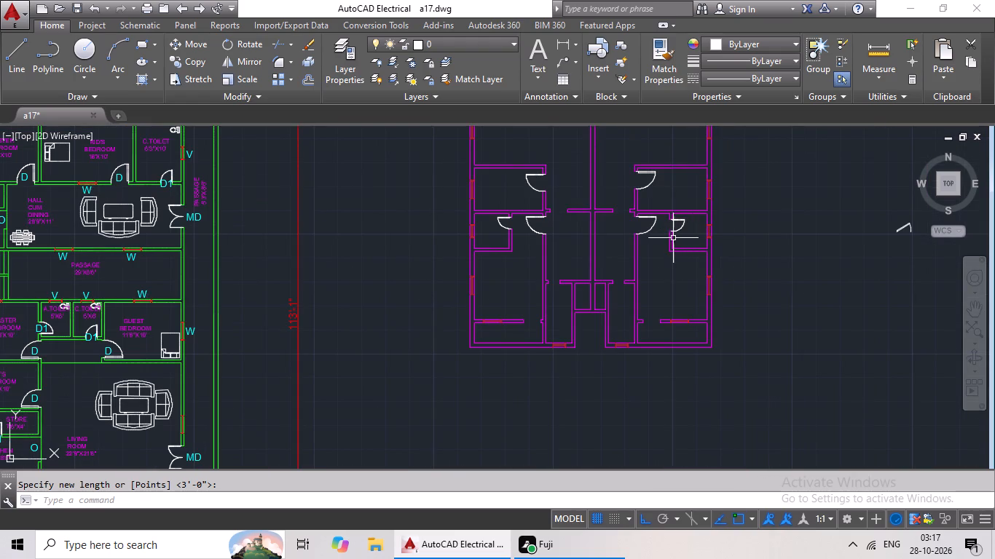
middle_drag(611, 199, 463, 312)
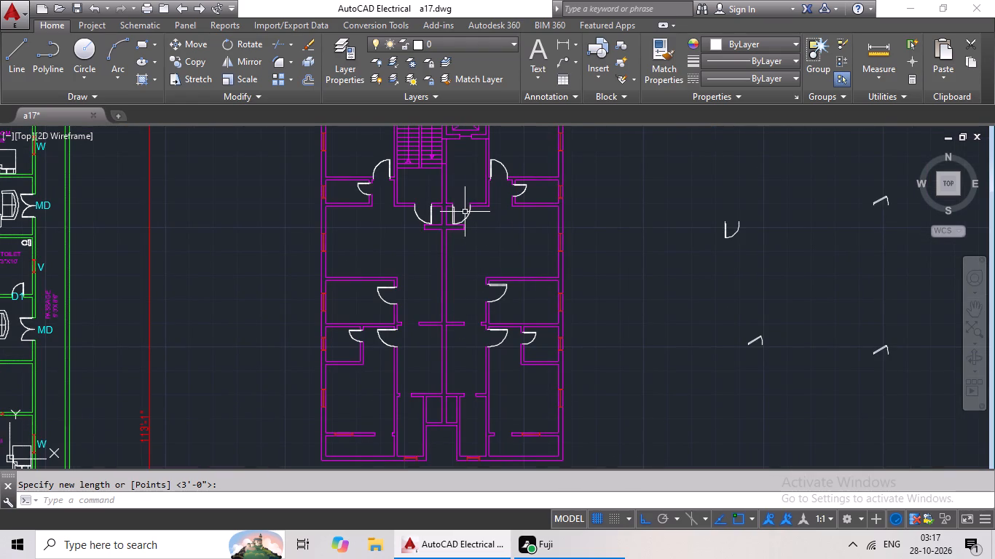
click(468, 215)
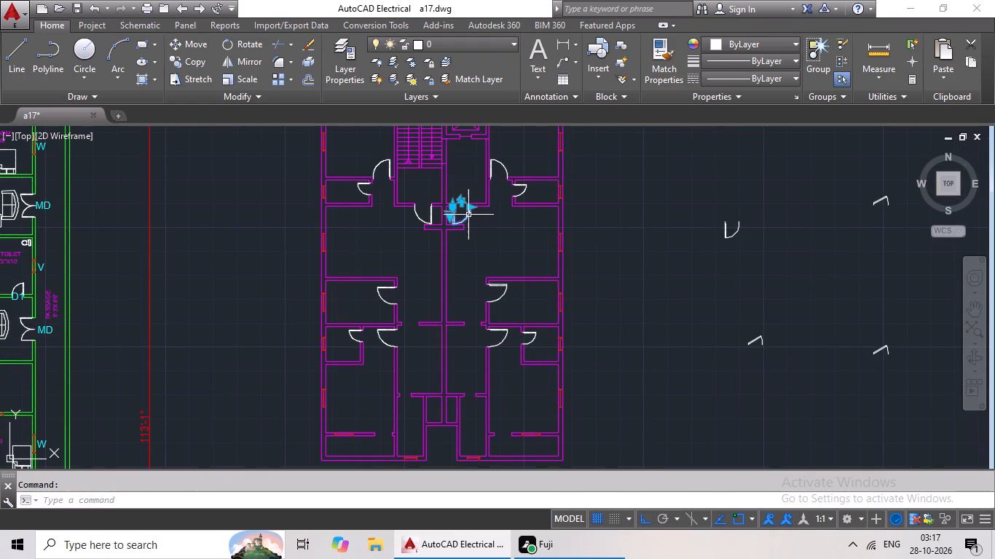
key(ctrl+c)
key(ctrl+v)
scroll(478, 347, up, 3)
scroll(416, 332, up, 1)
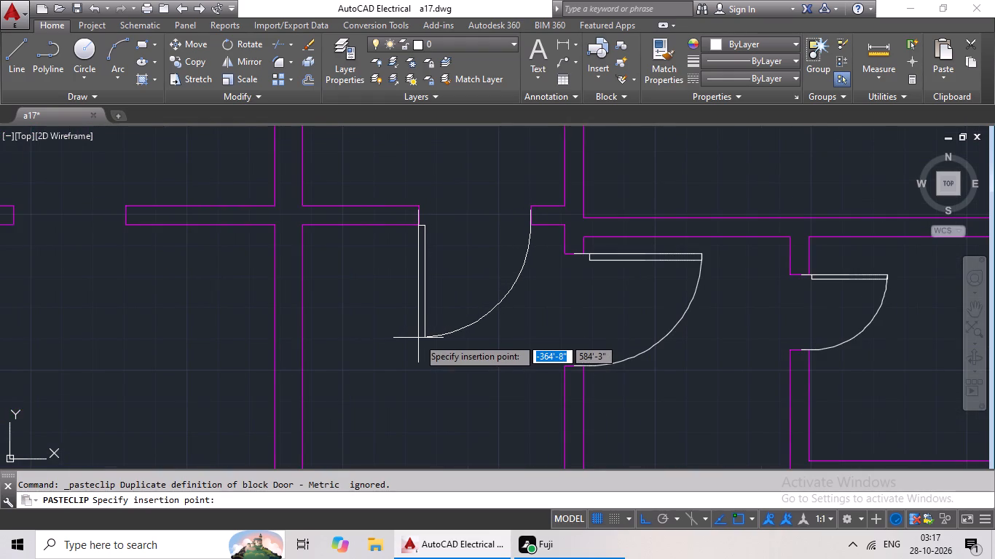
click(418, 338)
scroll(491, 246, down, 1)
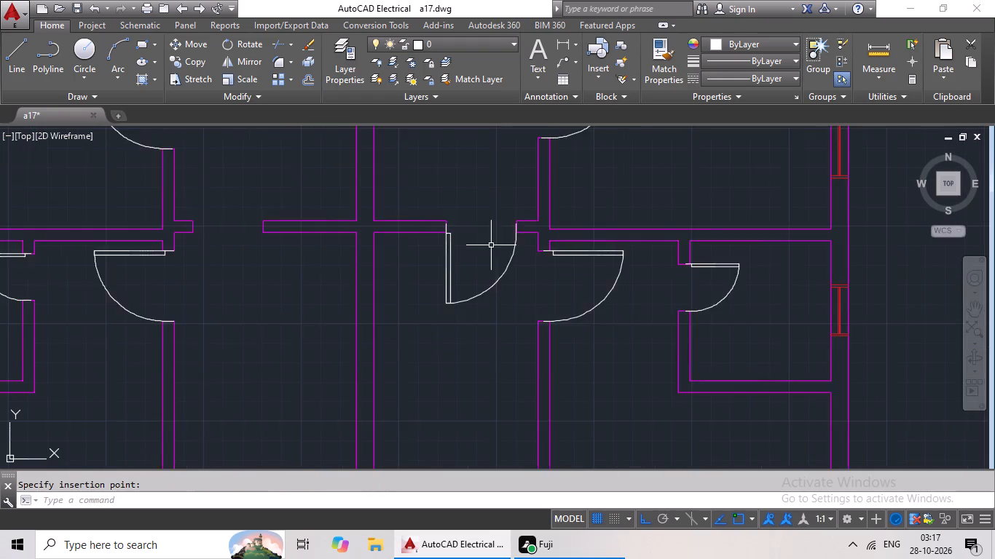
scroll(498, 226, down, 2)
middle_drag(493, 210, 441, 360)
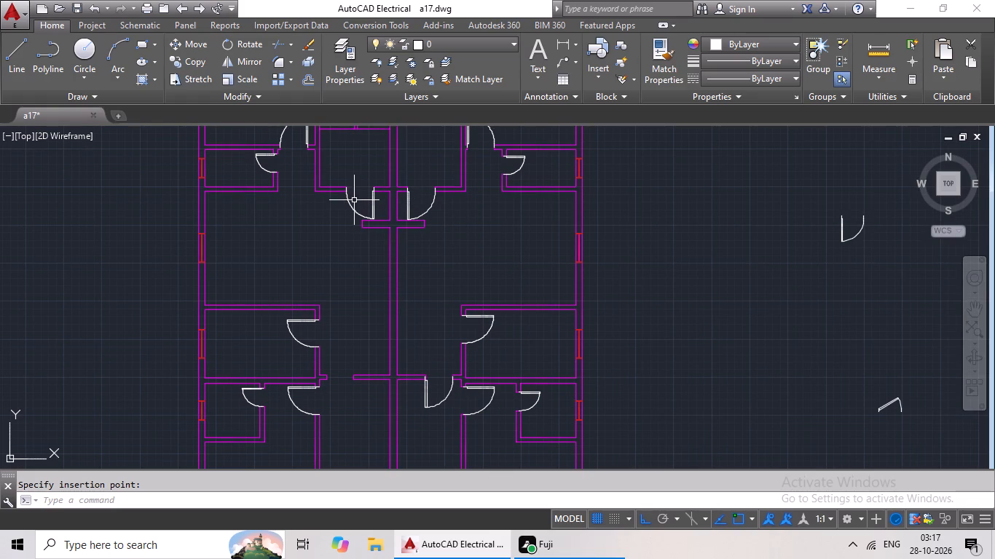
Copy the left apartment's entrance door and paste it into the passage opening in the horizontal wall beside the lower-room door.
click(350, 205)
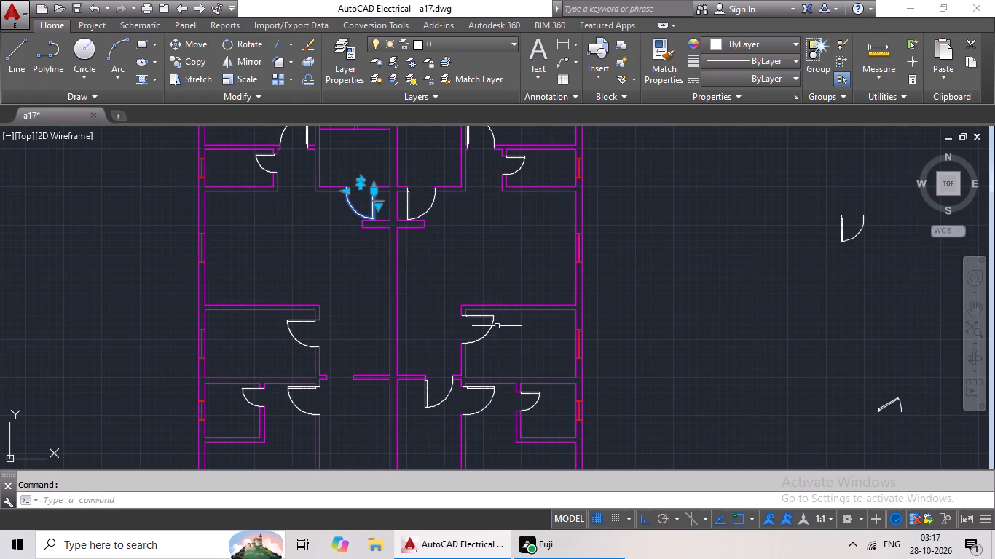
key(ctrl+c)
key(ctrl+v)
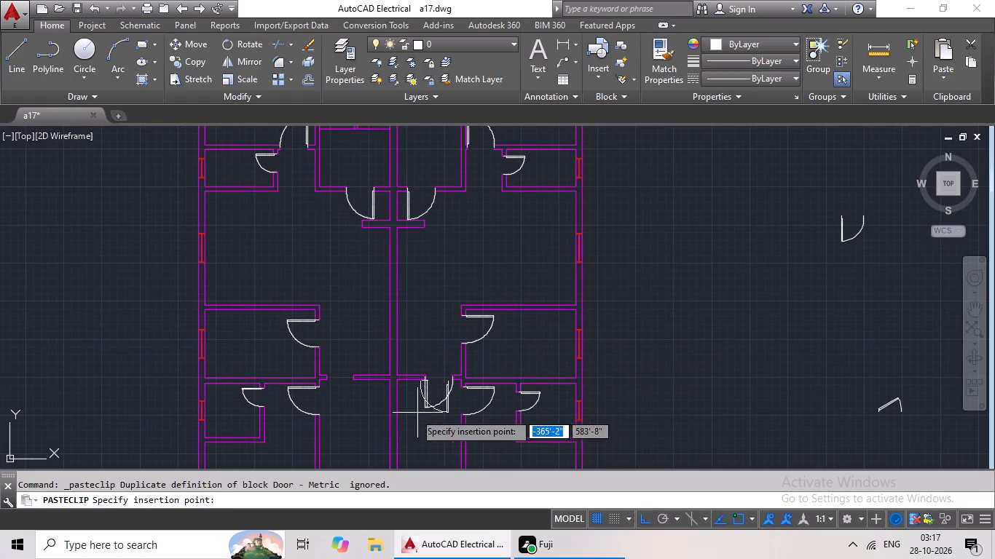
scroll(337, 410, up, 3)
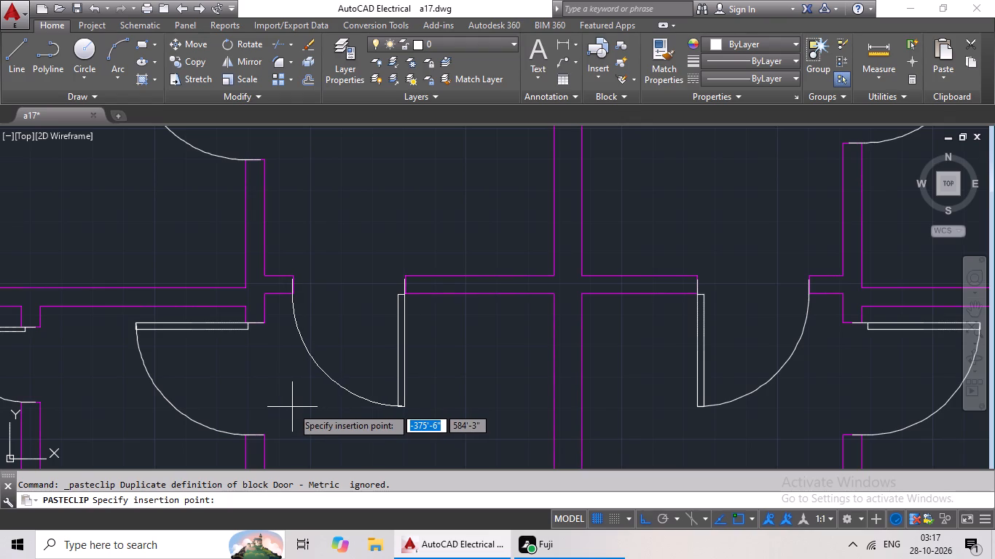
click(292, 407)
Copy the left apartment's passage door and paste it at the left jamb of the narrow opening in the horizontal wall below.
scroll(410, 365, down, 3)
middle_drag(414, 378, 463, 232)
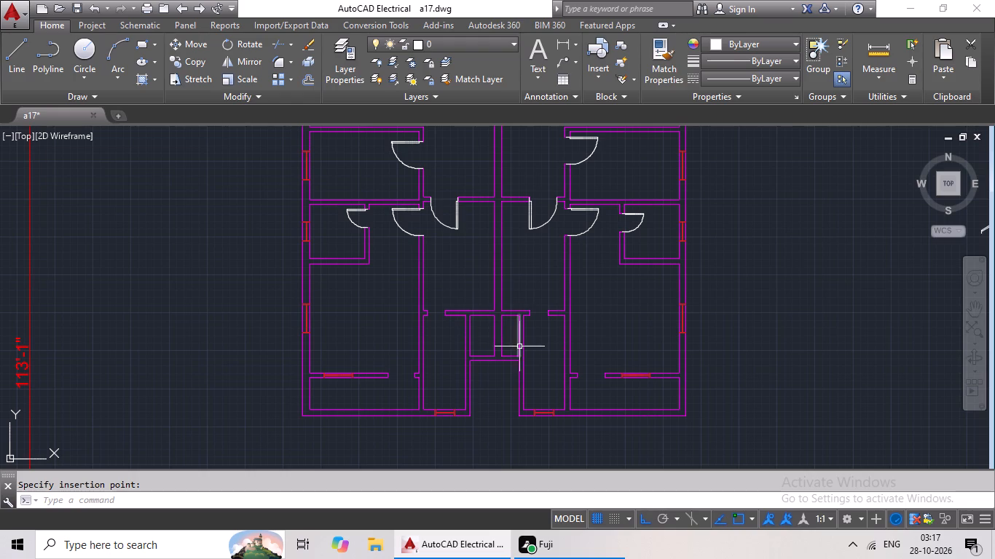
click(451, 227)
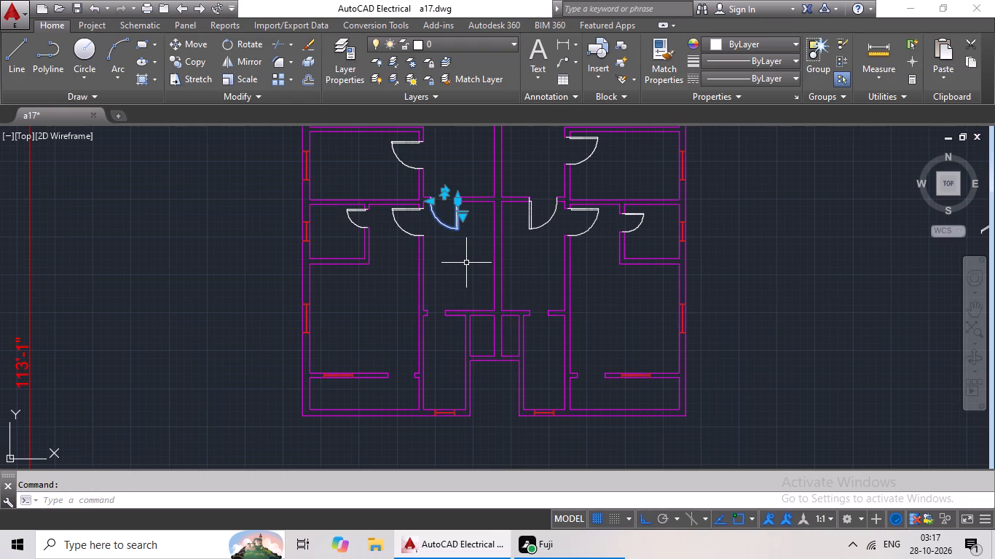
key(ctrl+c)
key(ctrl+v)
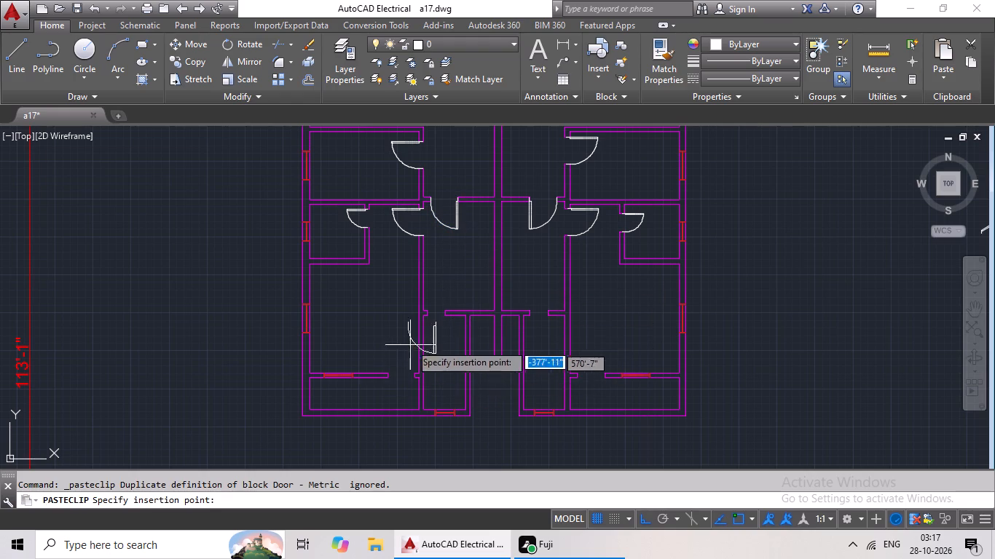
scroll(415, 327, up, 3)
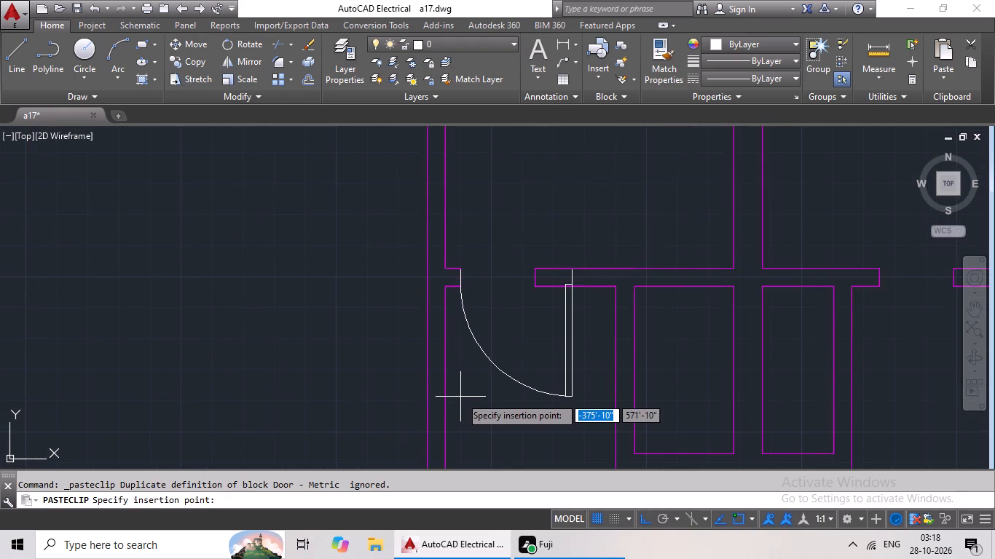
click(460, 402)
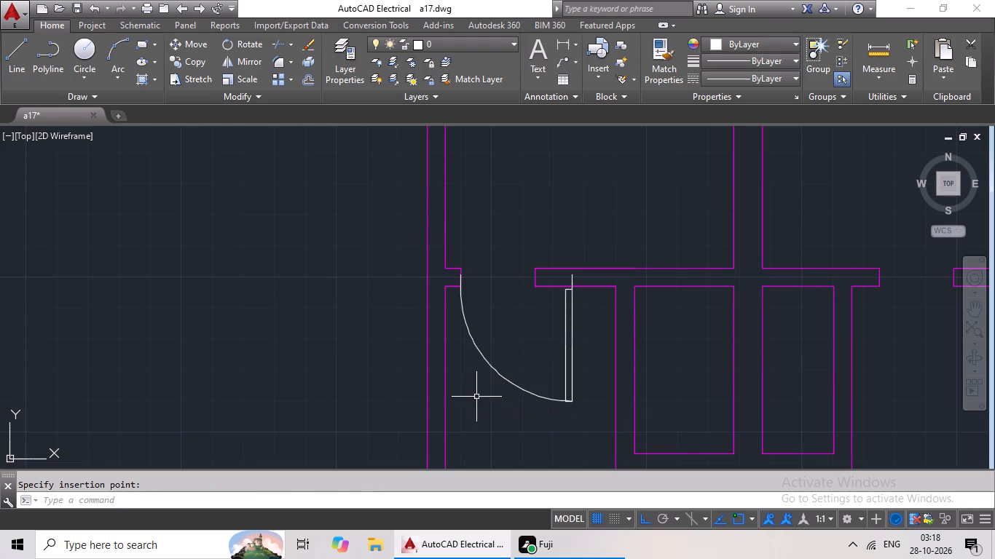
Scale the pasted door by reference from the left jamb so it fits the left apartment's narrow opening up to the opposite jamb.
click(565, 316)
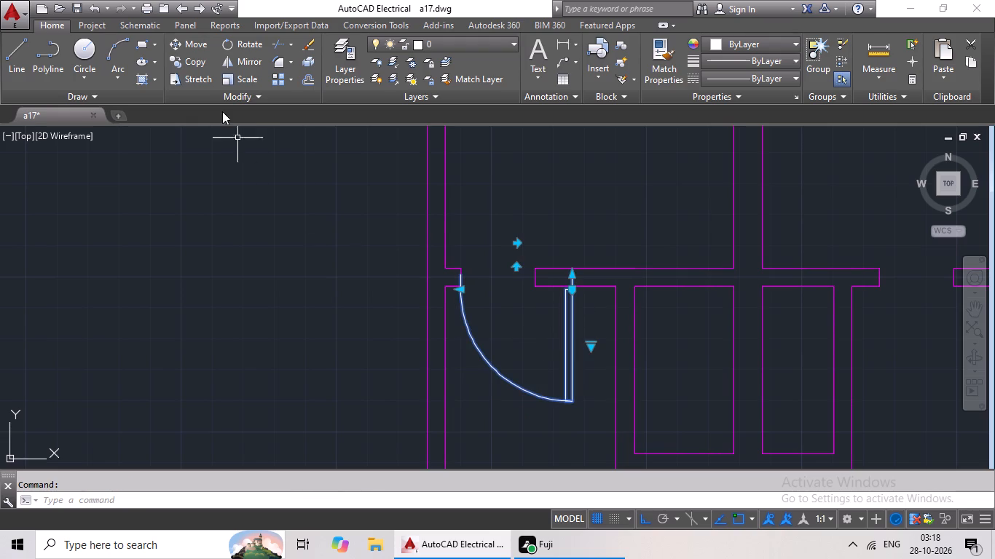
click(240, 79)
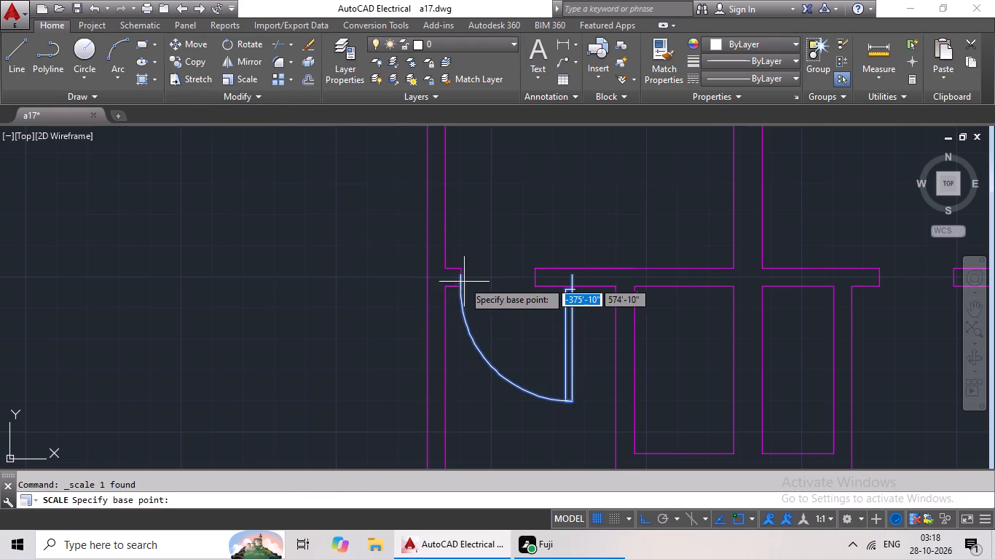
click(459, 278)
click(268, 501)
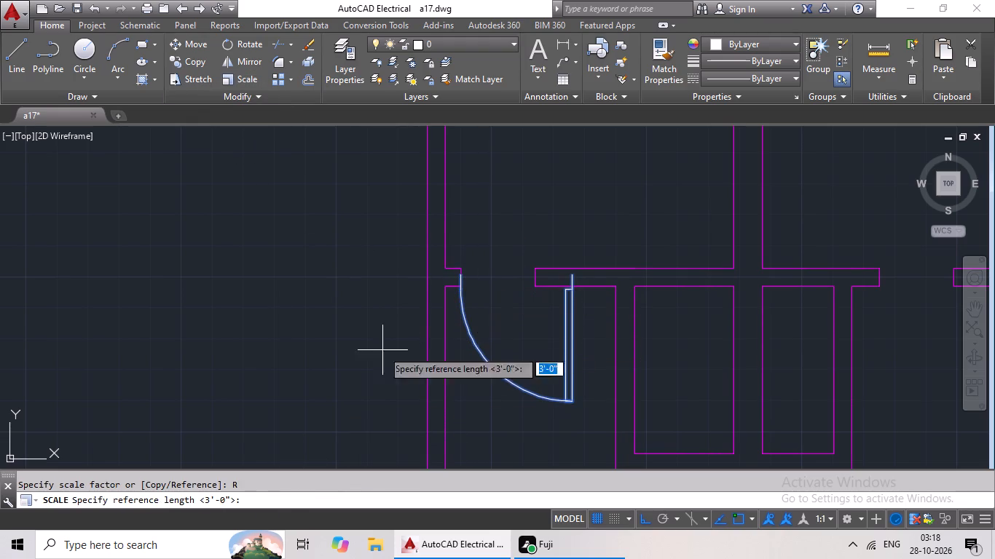
click(460, 277)
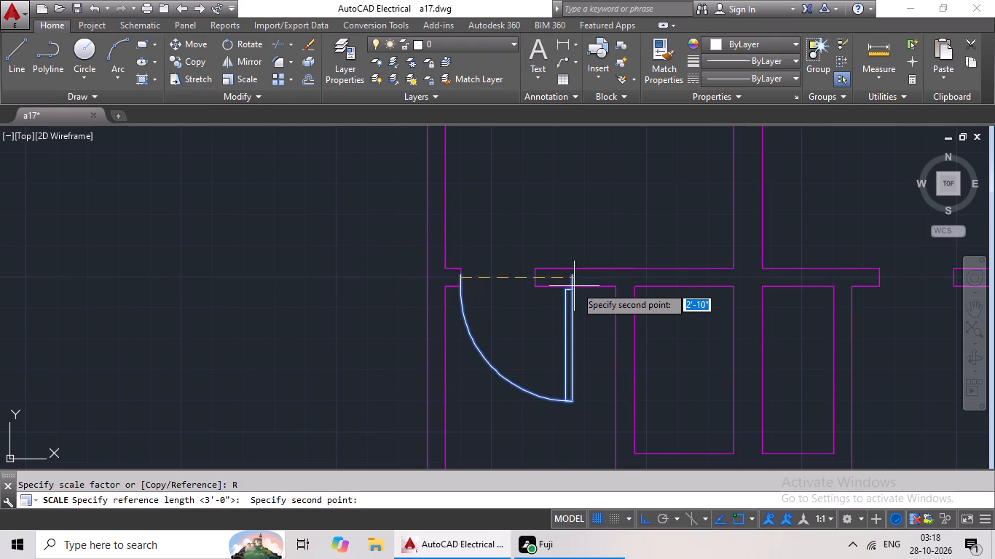
click(573, 279)
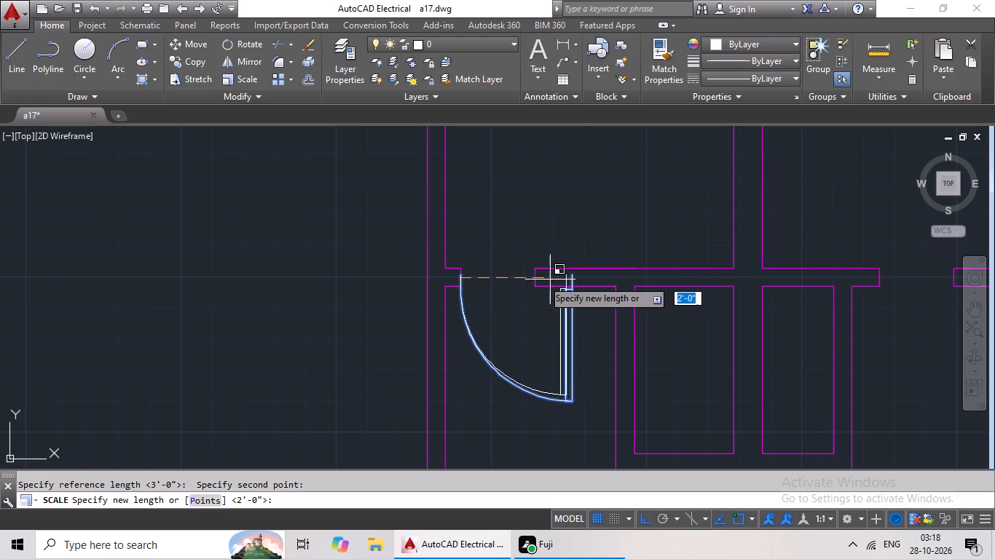
click(531, 279)
Copy the right apartment's passage door and paste it at the left jamb of the narrow opening in the horizontal wall below.
scroll(604, 296, down, 3)
middle_drag(613, 312, 446, 264)
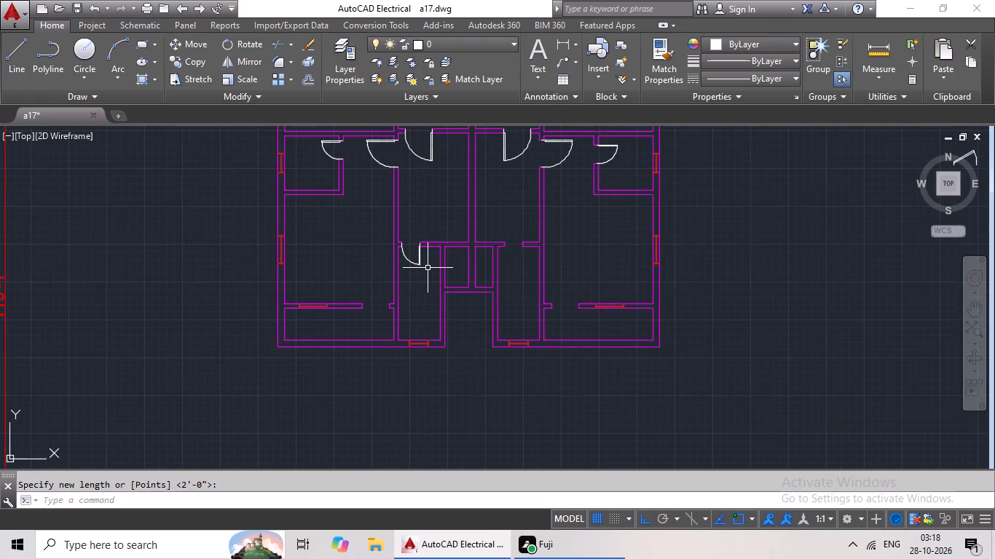
click(503, 159)
key(ctrl+c)
key(ctrl+v)
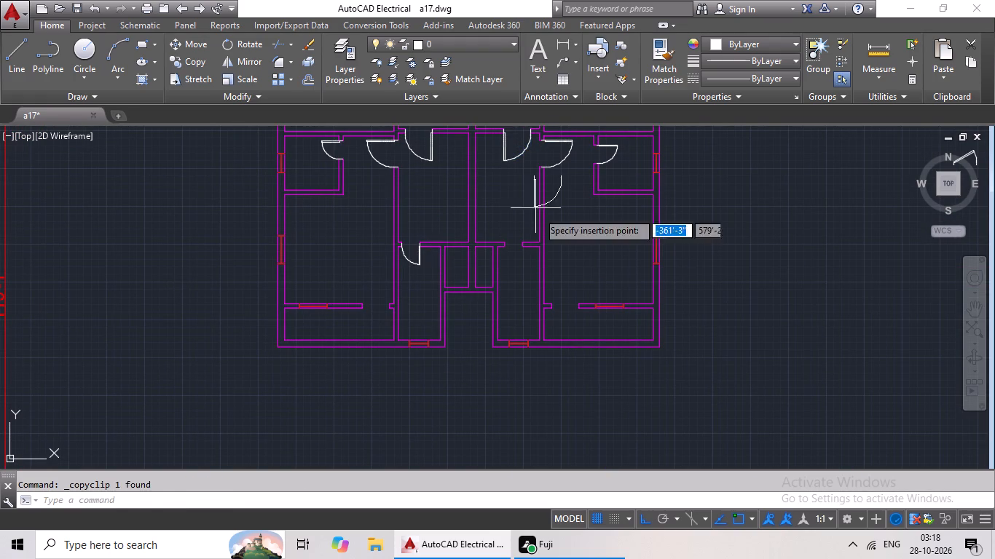
scroll(508, 276, up, 4)
scroll(484, 277, down, 1)
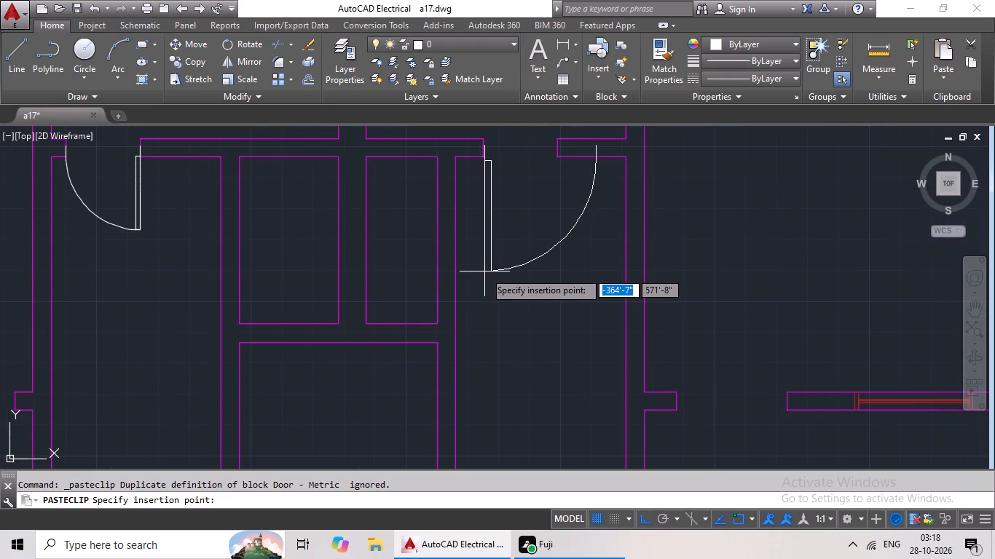
middle_drag(484, 271, 446, 335)
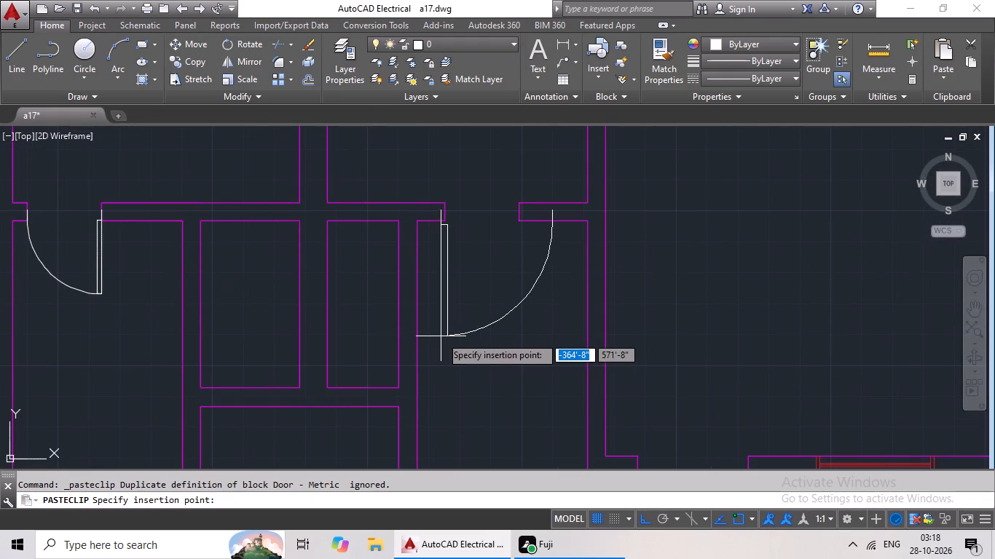
click(445, 336)
Shift the pasted door with Stretch so its hinge side sits flush against the left jamb of the narrow opening.
scroll(452, 217, up, 3)
click(420, 231)
scroll(425, 205, up, 4)
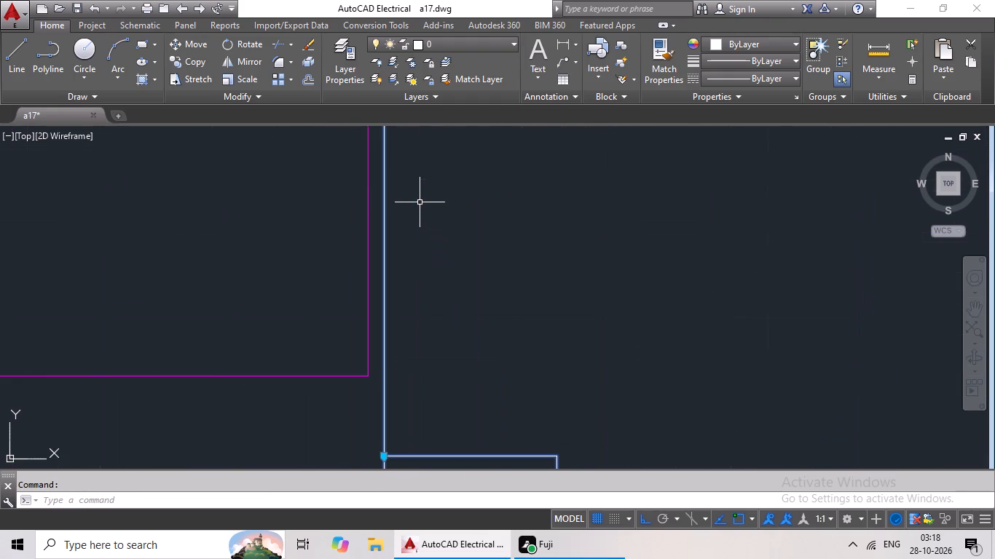
click(208, 74)
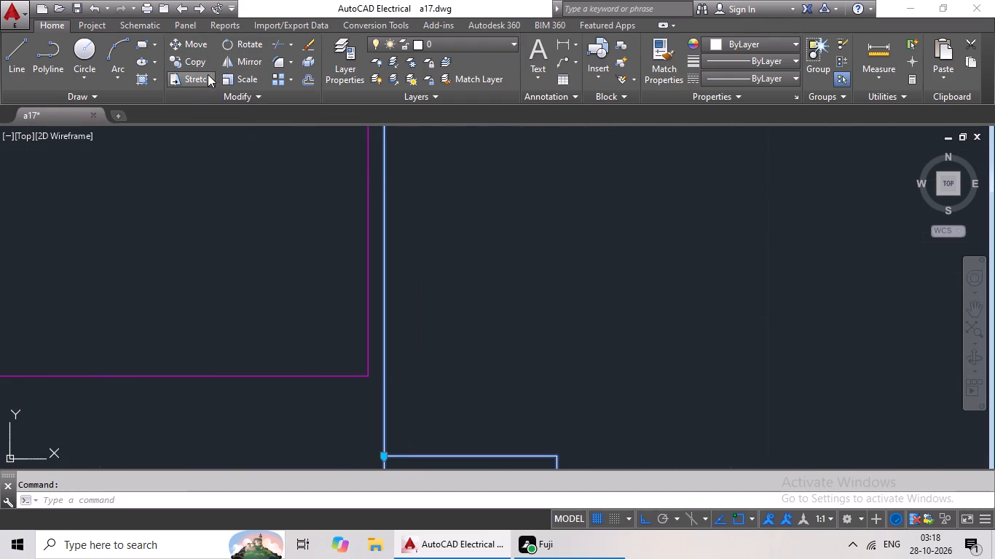
click(386, 198)
click(367, 198)
scroll(452, 205, down, 4)
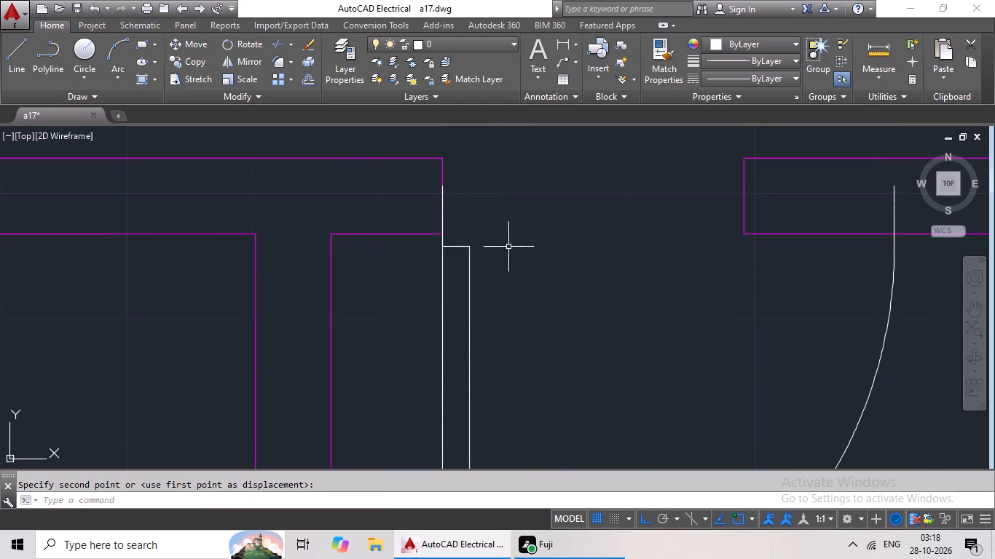
Scale that door by reference from the left jamb so it fits the right apartment's narrow opening up to the opposite jamb.
click(468, 258)
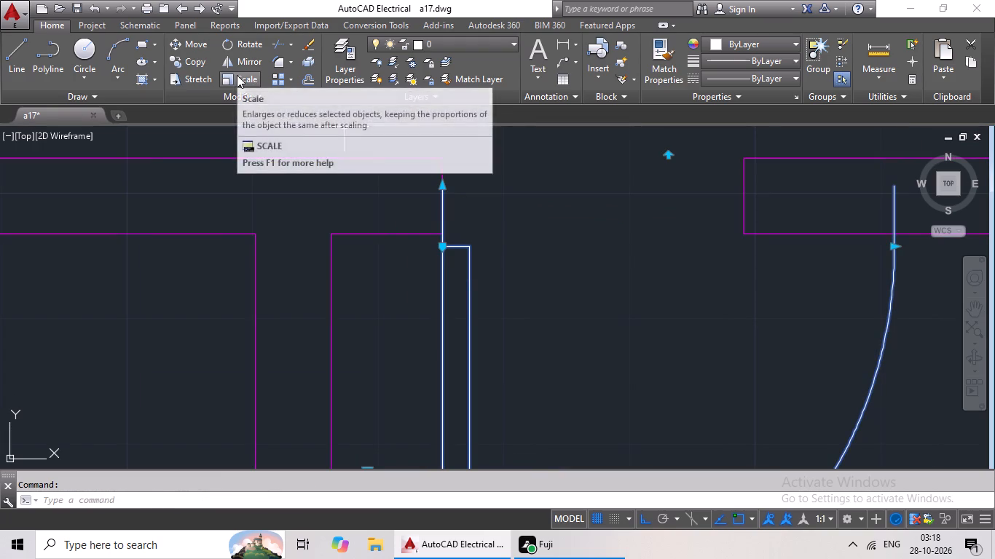
click(237, 75)
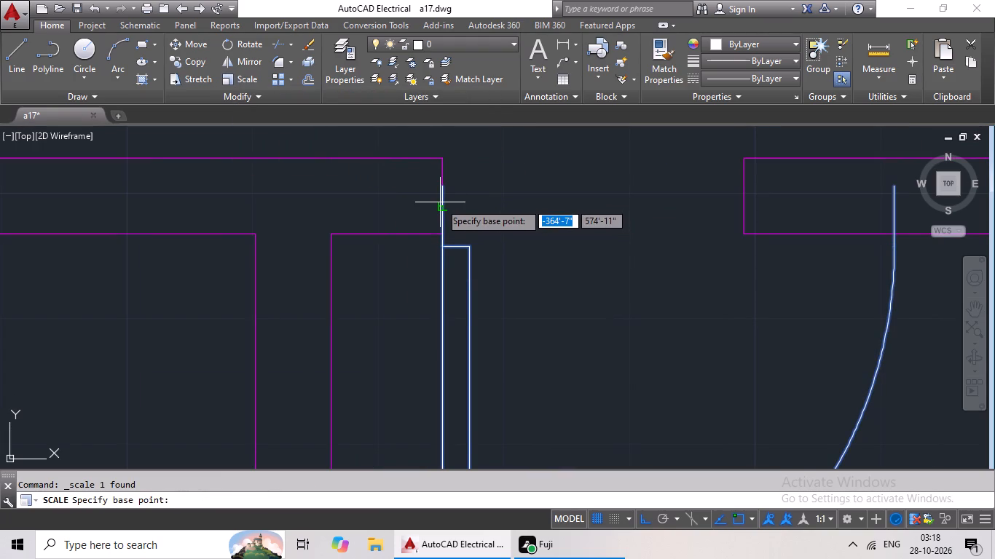
click(441, 198)
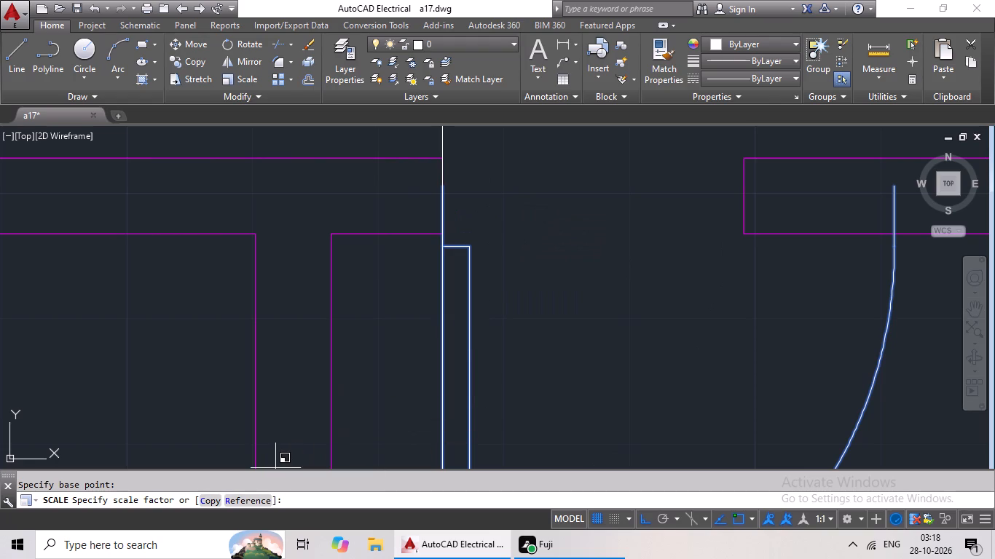
drag(264, 501, 266, 490)
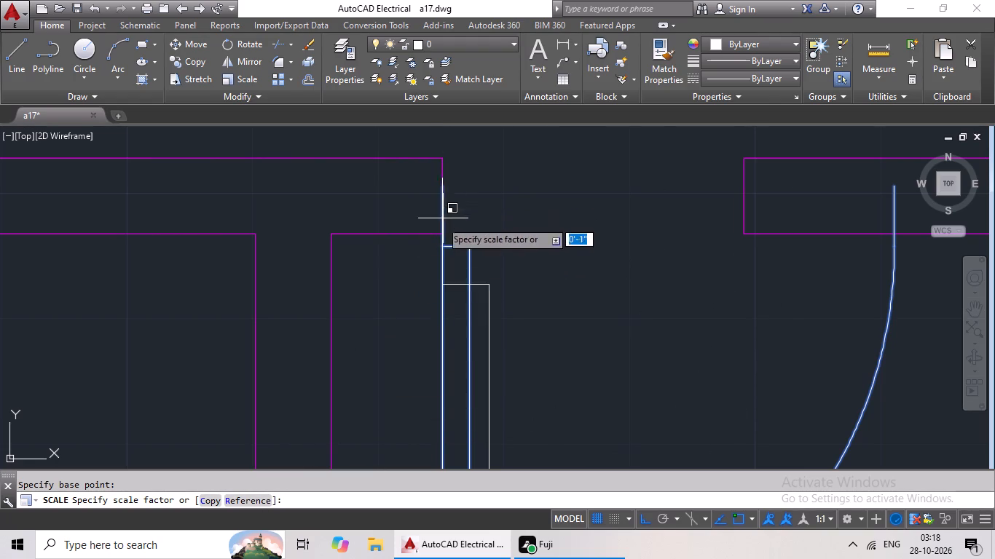
click(240, 493)
click(249, 503)
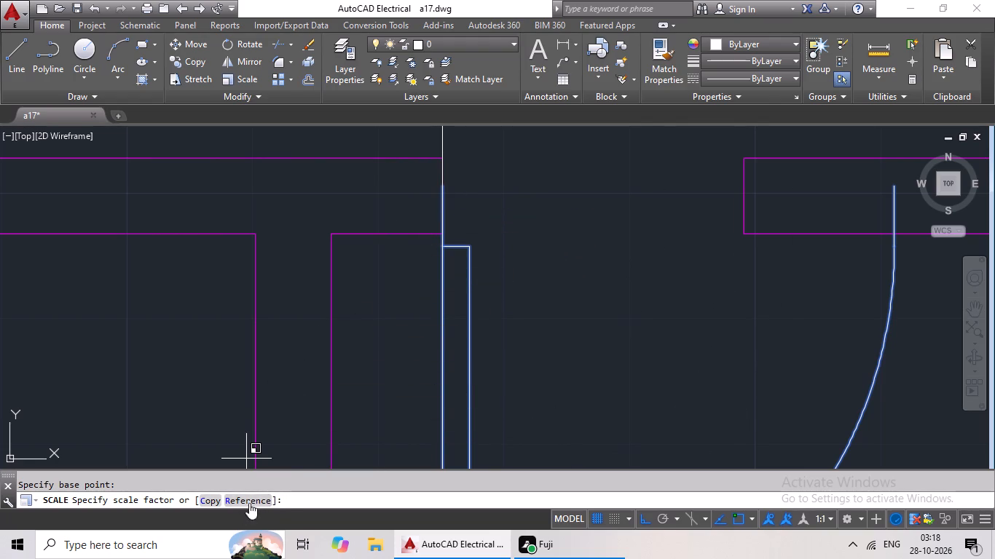
click(441, 208)
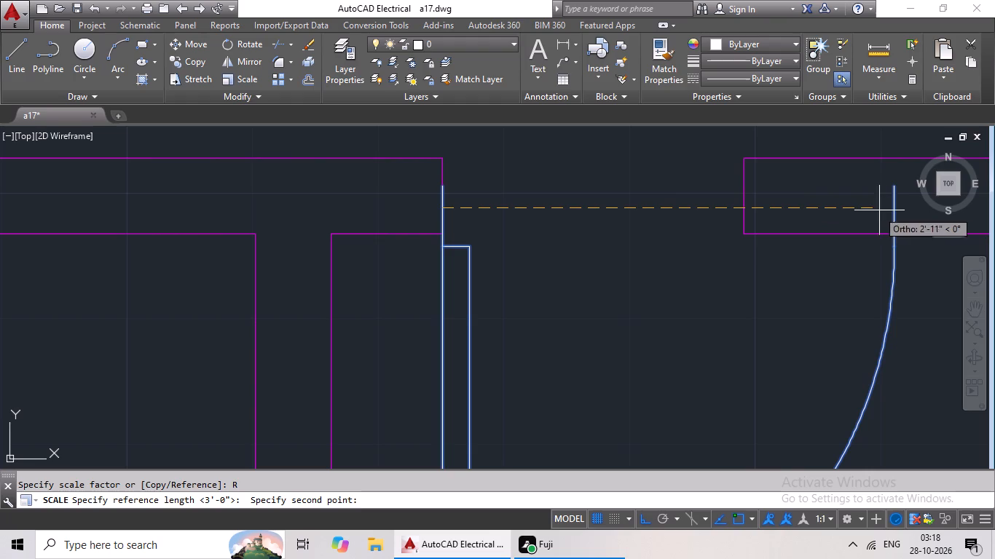
click(893, 209)
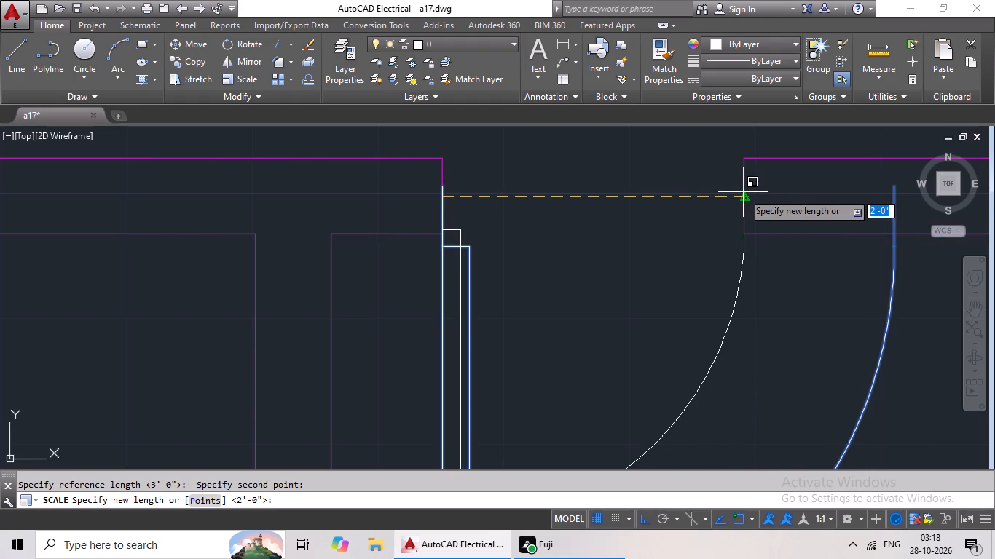
click(745, 195)
Copy the left apartment's passage door and paste it into the opening beside the window in the wall above the bottom strip room.
scroll(758, 200, down, 4)
middle_drag(755, 267, 738, 269)
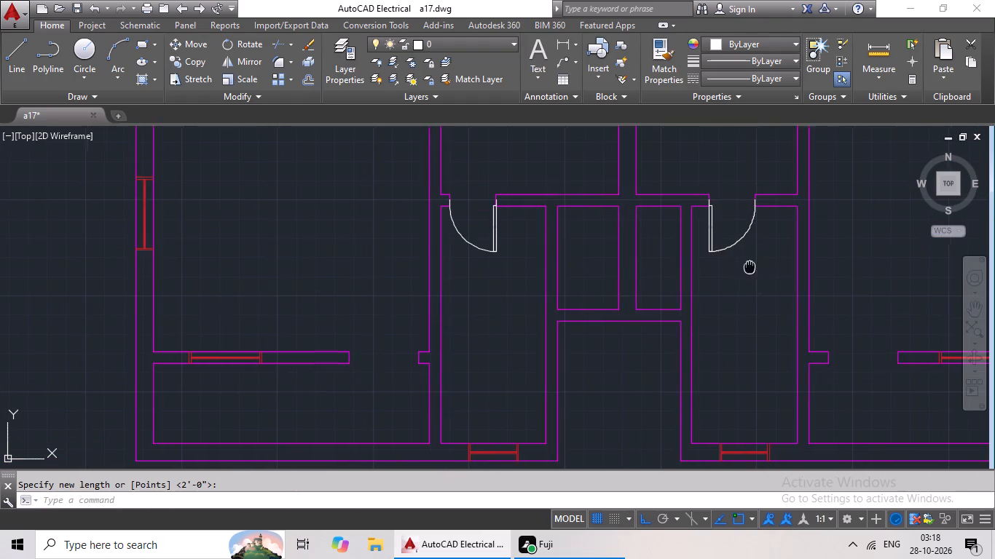
middle_drag(738, 269, 597, 259)
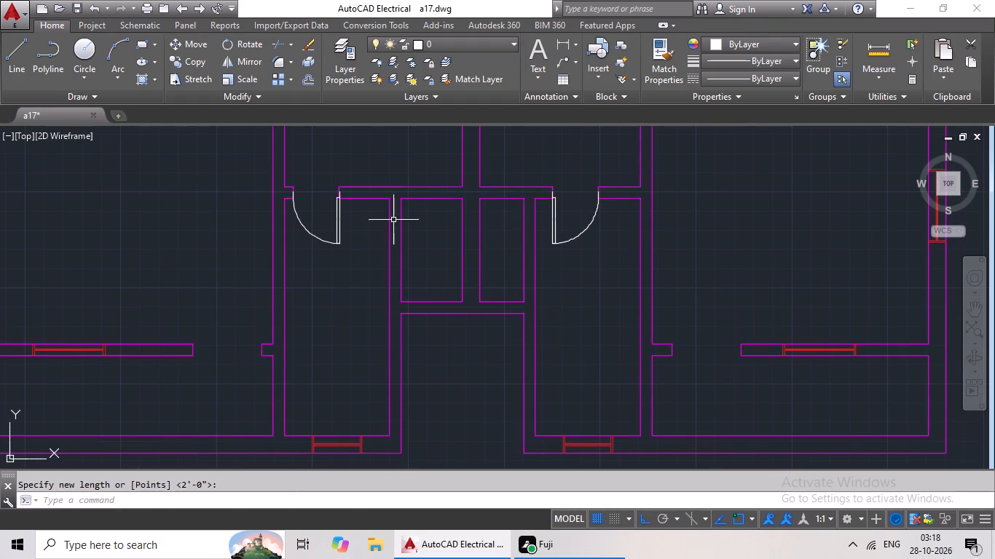
click(328, 233)
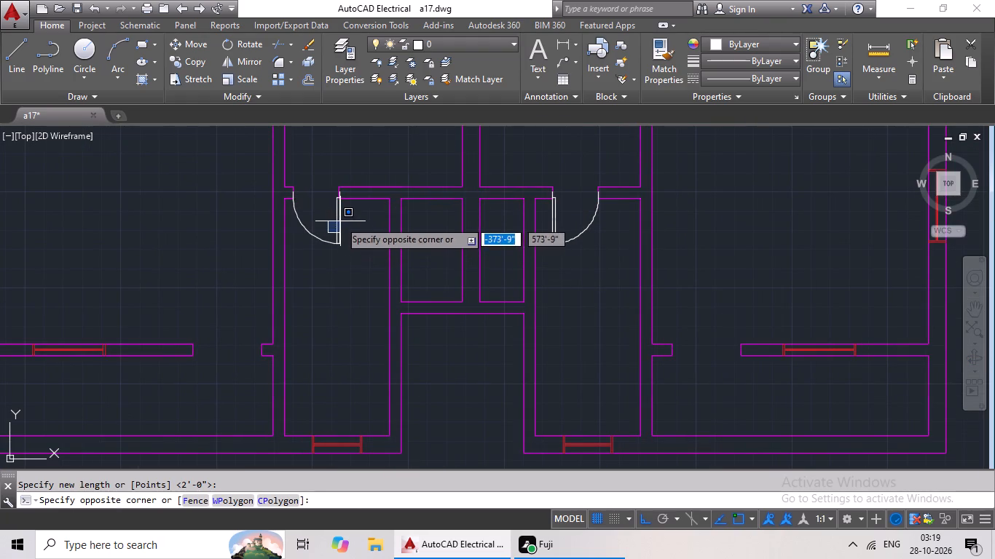
click(336, 213)
scroll(341, 213, down, 3)
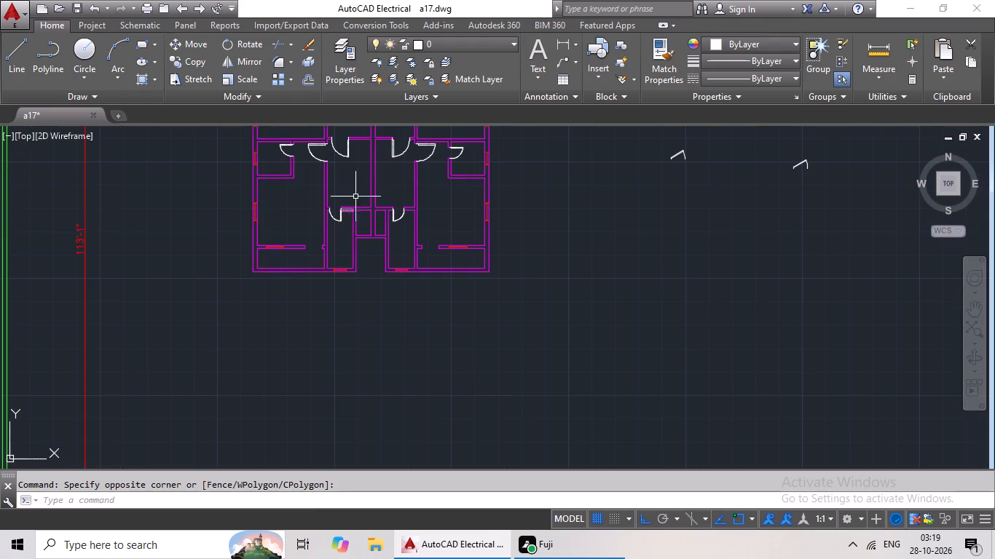
click(348, 153)
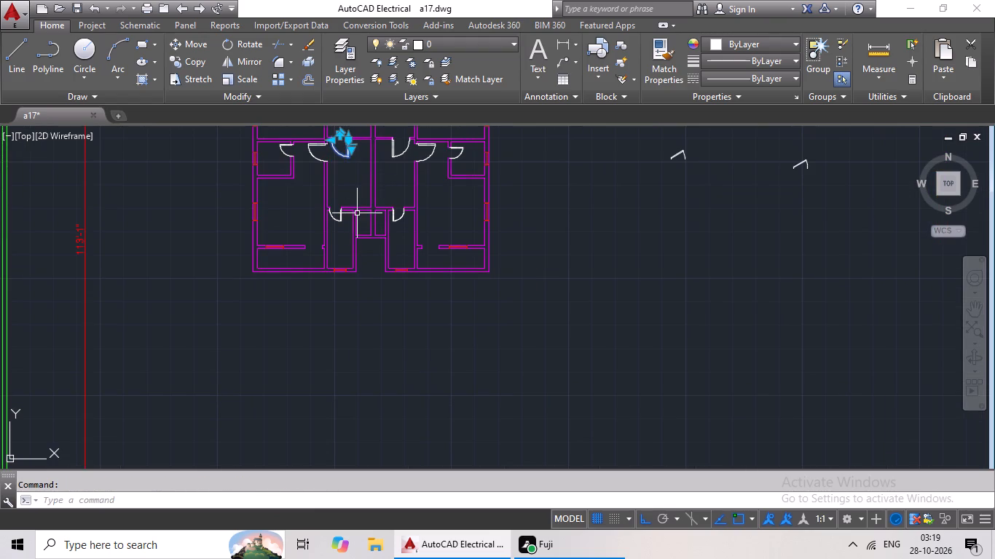
key(ctrl+c)
key(ctrl+v)
scroll(292, 267, up, 4)
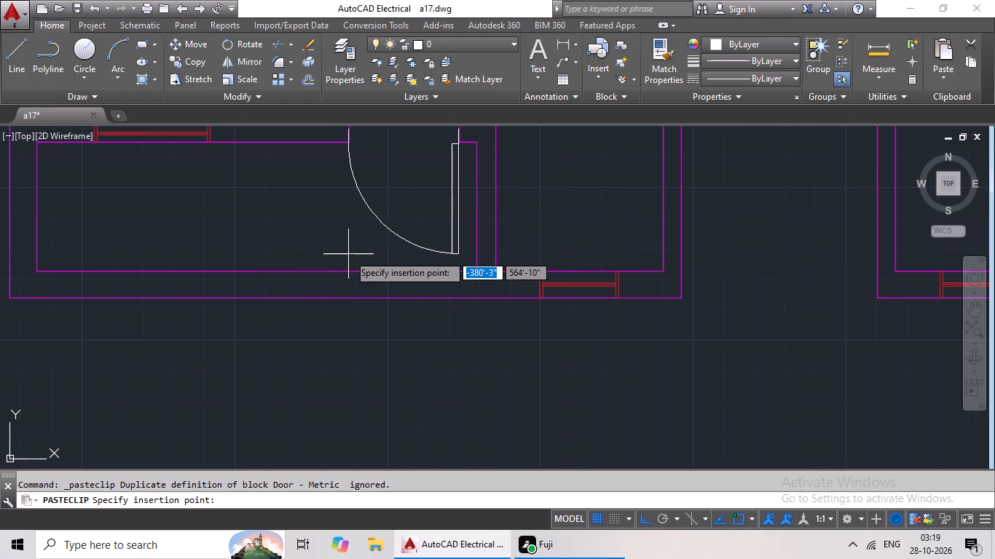
click(348, 254)
Copy the right apartment's passage door and paste it into its opening beside the window in the wall above the bottom strip room.
scroll(418, 230, down, 2)
scroll(495, 182, down, 2)
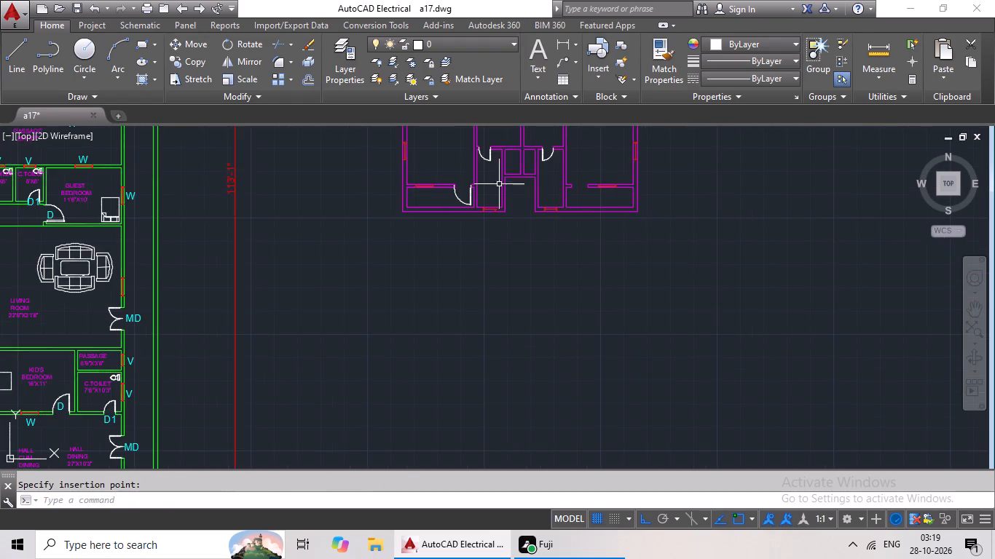
middle_drag(519, 177, 414, 267)
click(438, 186)
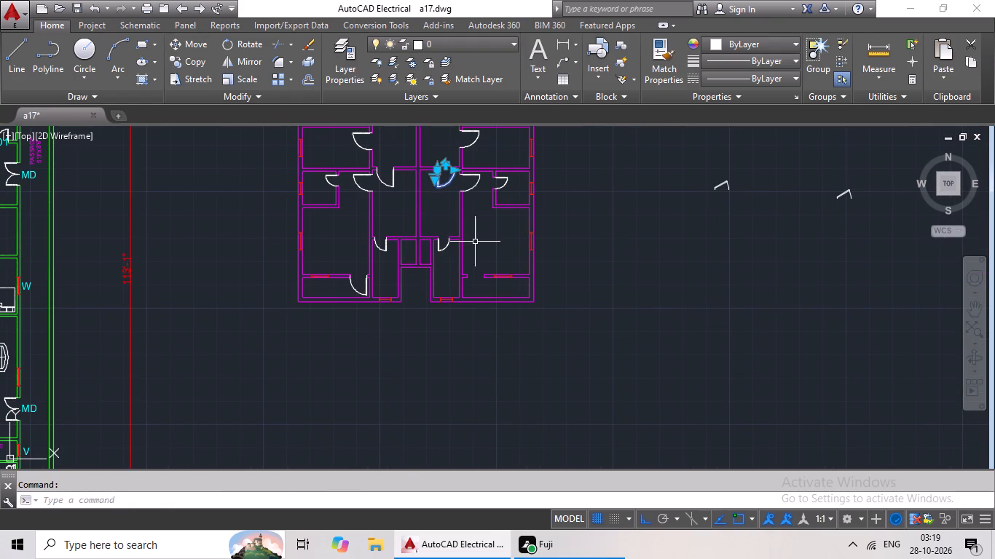
key(ctrl+c)
key(ctrl+v)
scroll(468, 285, up, 1)
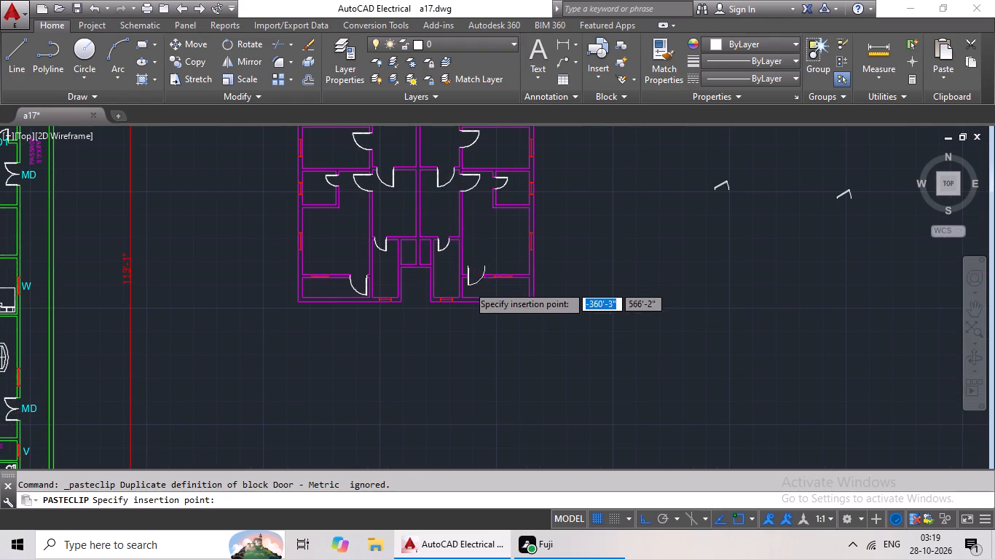
scroll(468, 285, up, 2)
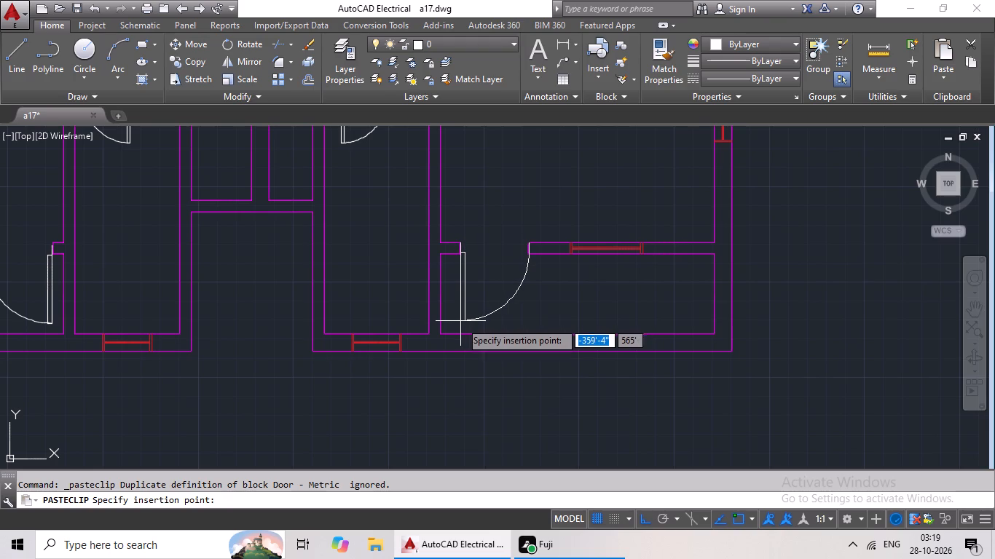
click(460, 324)
Delete the four spare door blocks lying in the empty space to the right of the magenta plan.
scroll(562, 298, down, 2)
scroll(638, 318, down, 1)
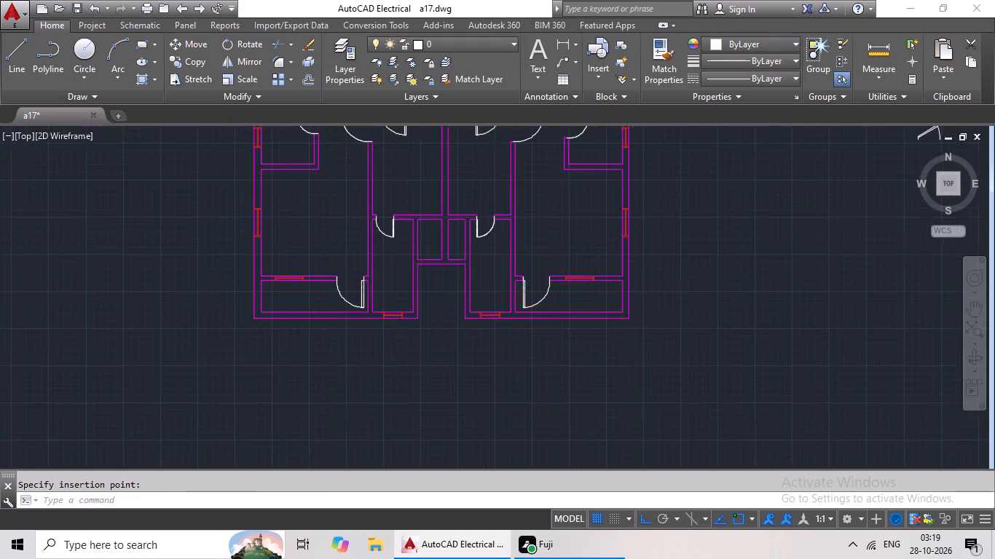
middle_drag(668, 293, 581, 354)
scroll(638, 307, down, 1)
middle_drag(650, 294, 580, 317)
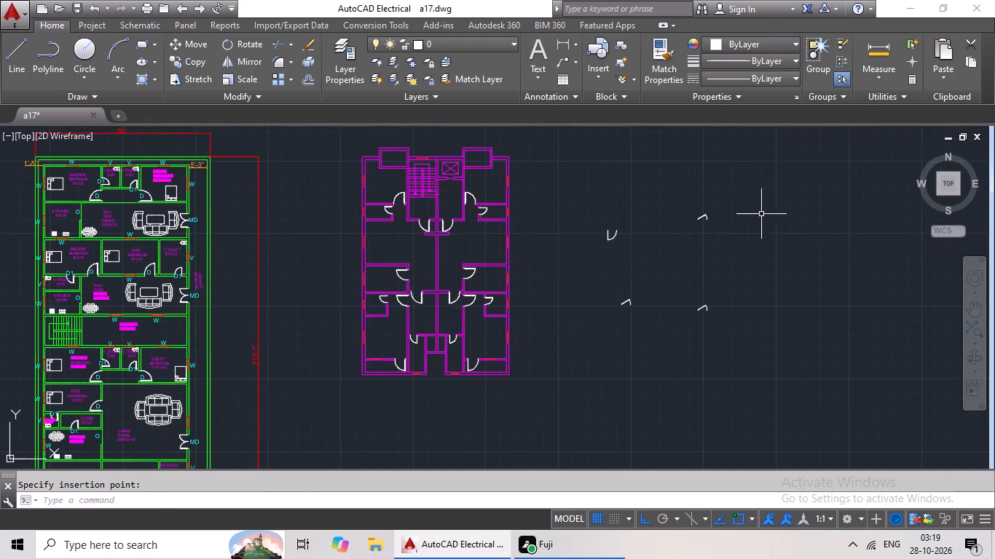
drag(768, 189, 754, 330)
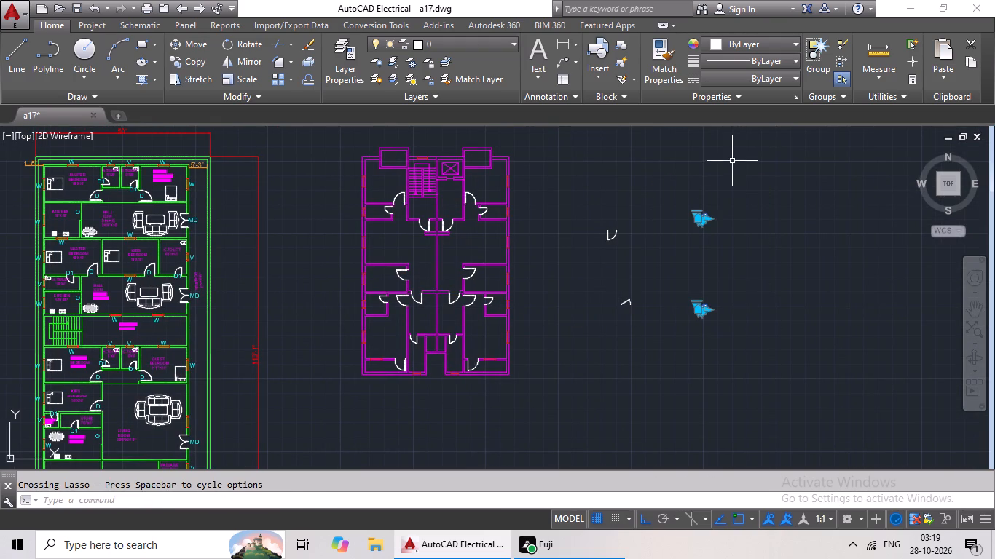
drag(732, 161, 661, 336)
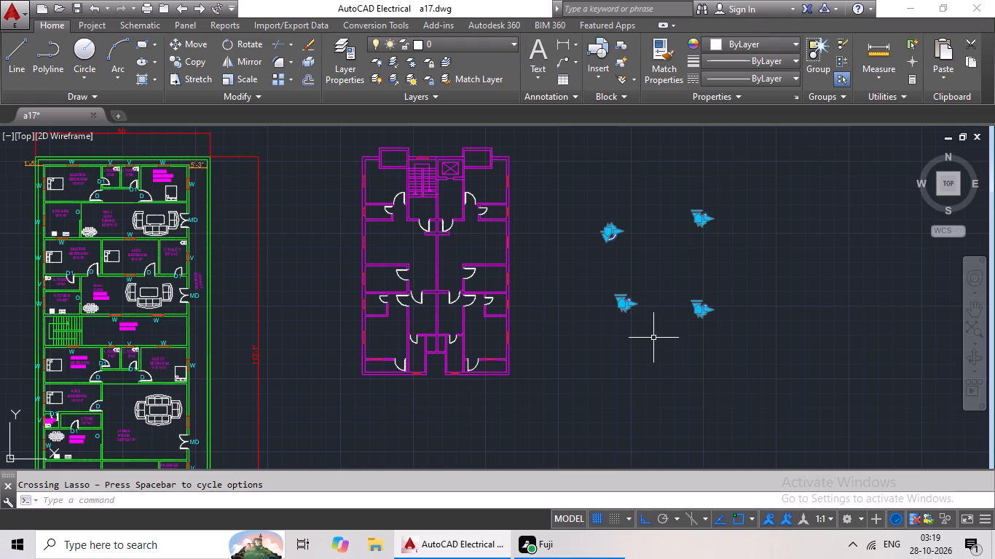
key(Delete)
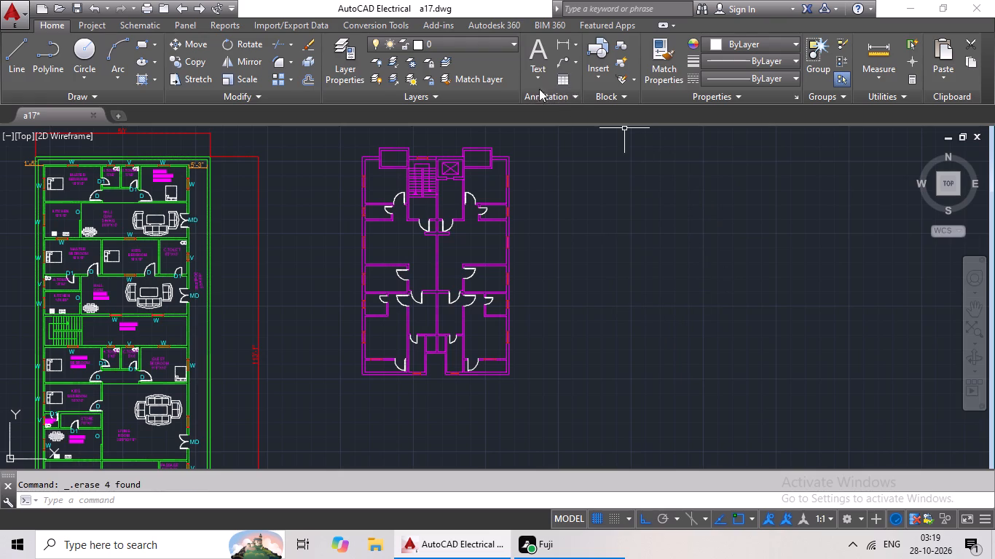
Place a wide multiline text box in the empty space beside the magenta plan, with 9" text height and Green colour.
click(538, 70)
click(562, 105)
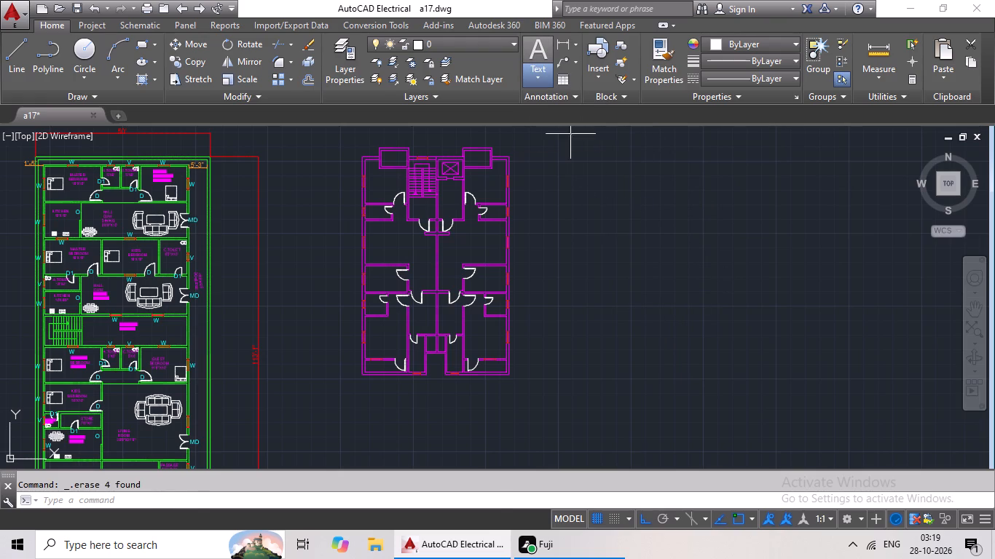
click(592, 210)
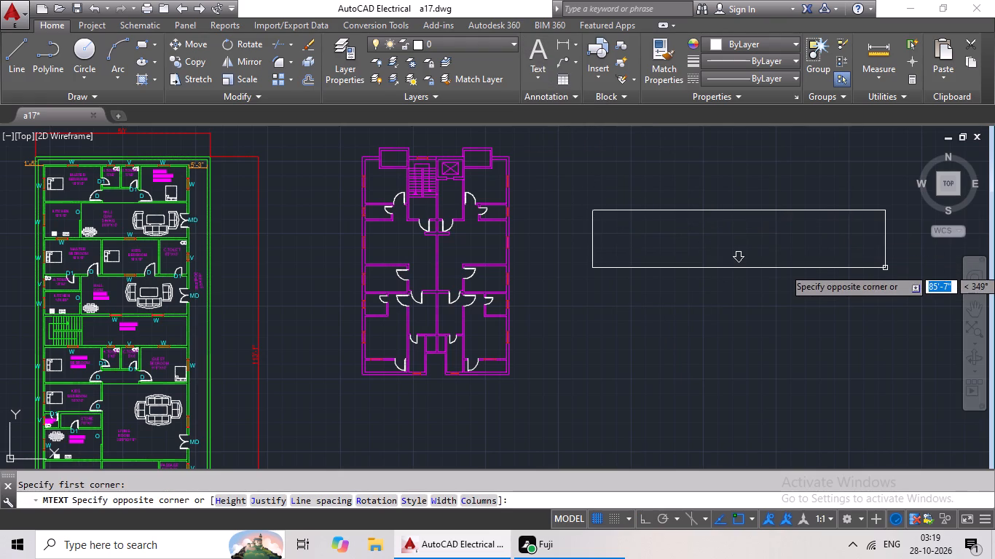
click(885, 268)
middle_drag(898, 279, 760, 315)
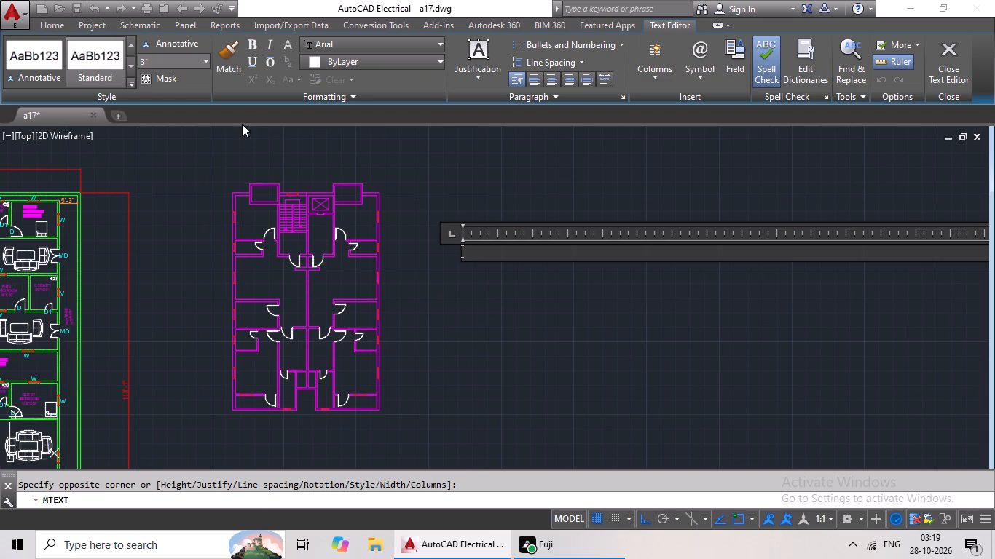
click(208, 56)
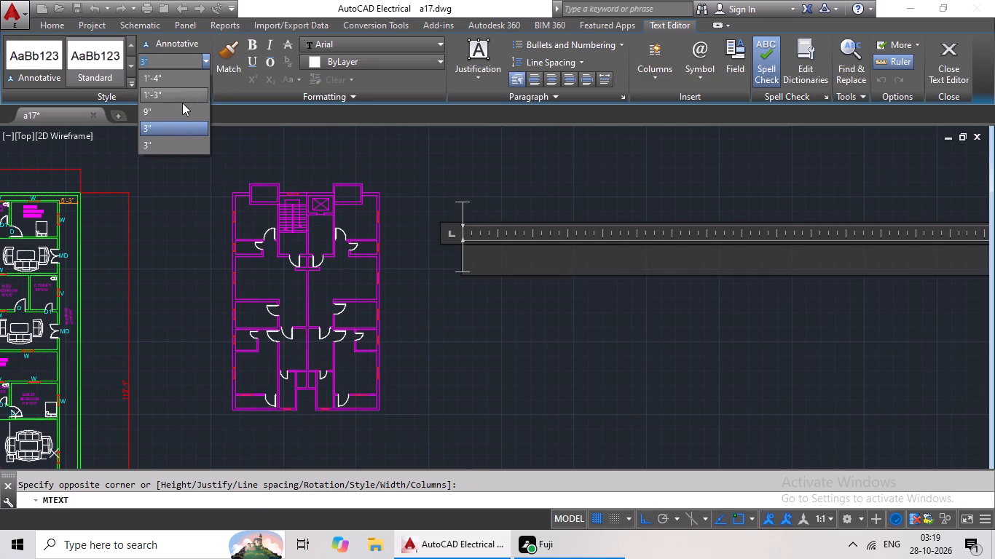
click(168, 110)
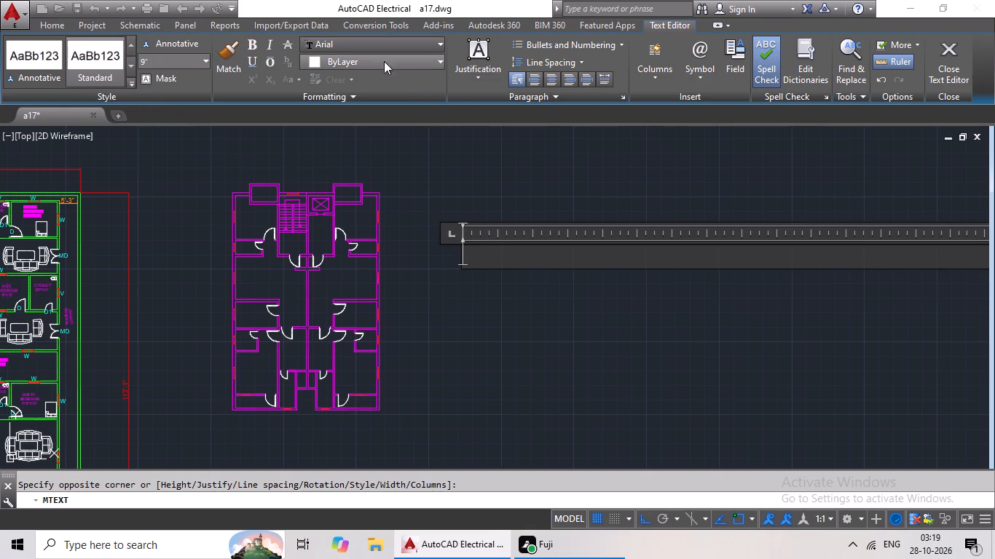
click(444, 60)
click(339, 205)
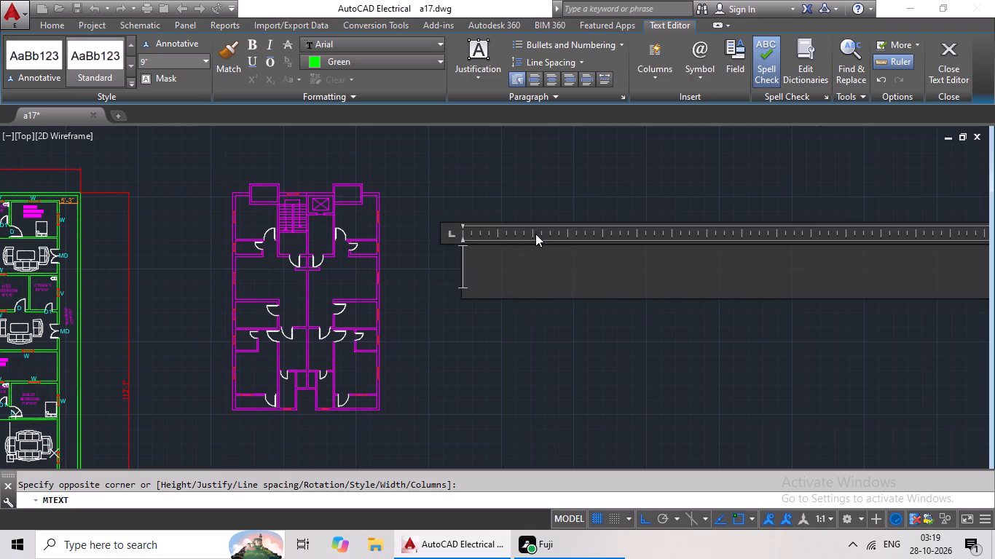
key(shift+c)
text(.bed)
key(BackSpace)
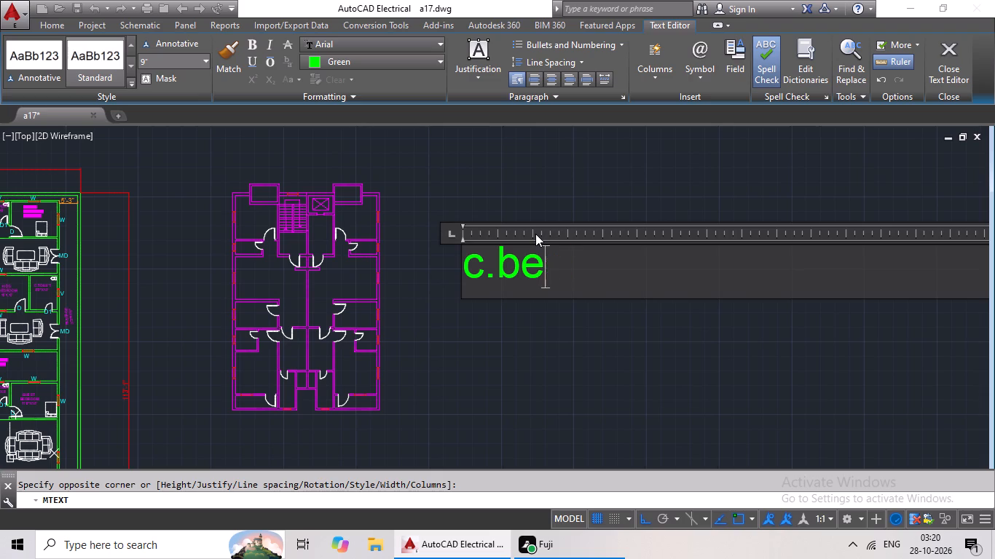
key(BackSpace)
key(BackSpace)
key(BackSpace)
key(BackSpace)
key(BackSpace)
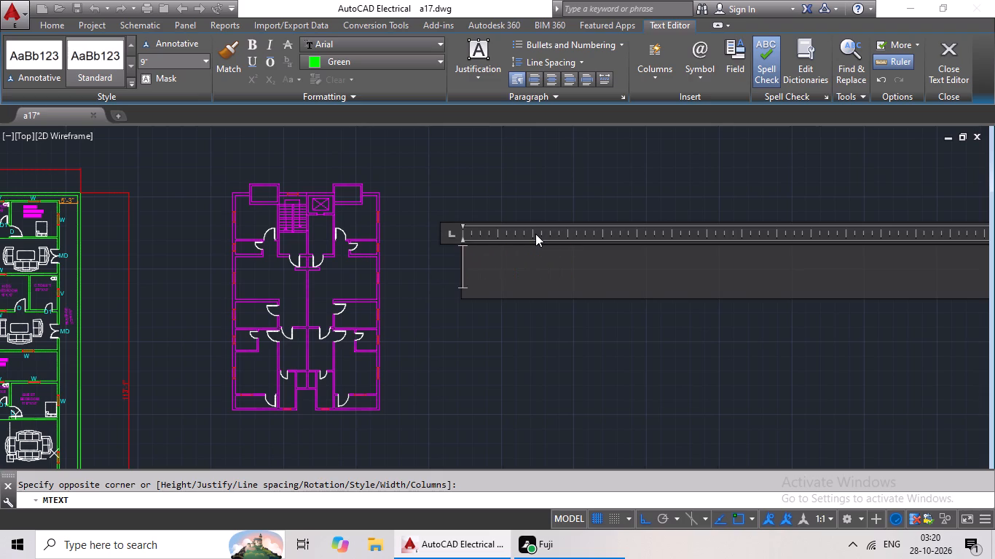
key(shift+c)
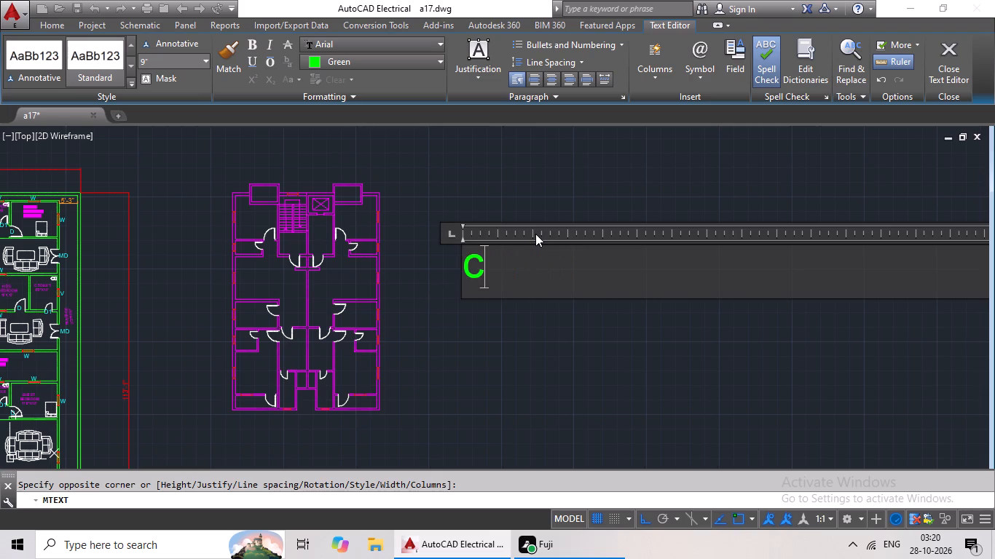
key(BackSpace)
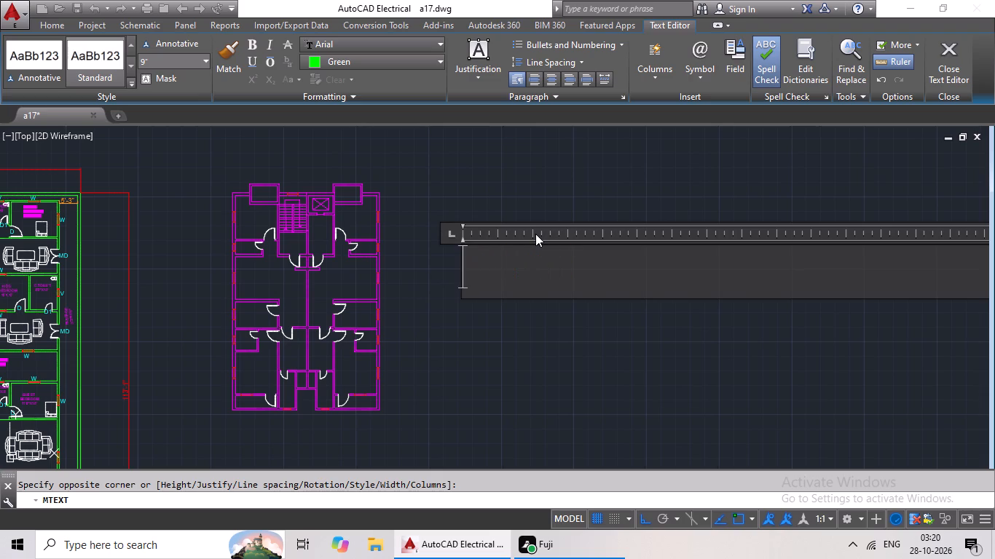
Enter the room label "C.BED" with "12'X10'" on the second line, indent both lines by one space, and finish the text.
key(shift+c)
text(.BED)
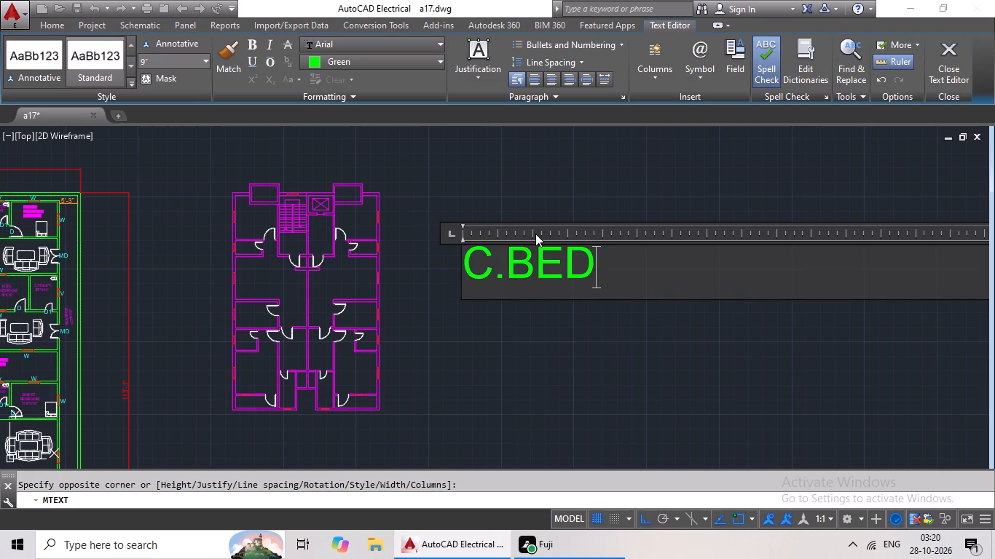
key(Return)
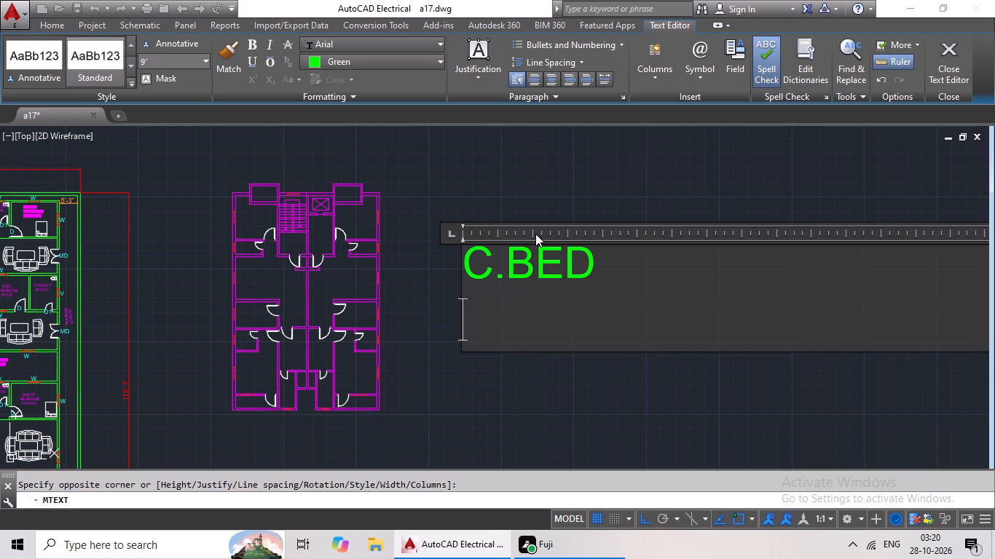
text(12')
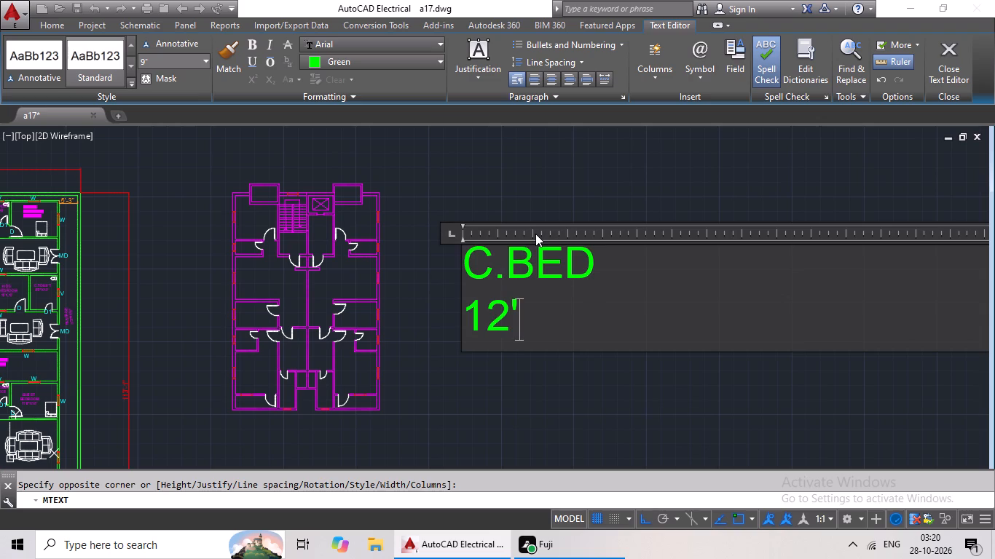
key(shift+x)
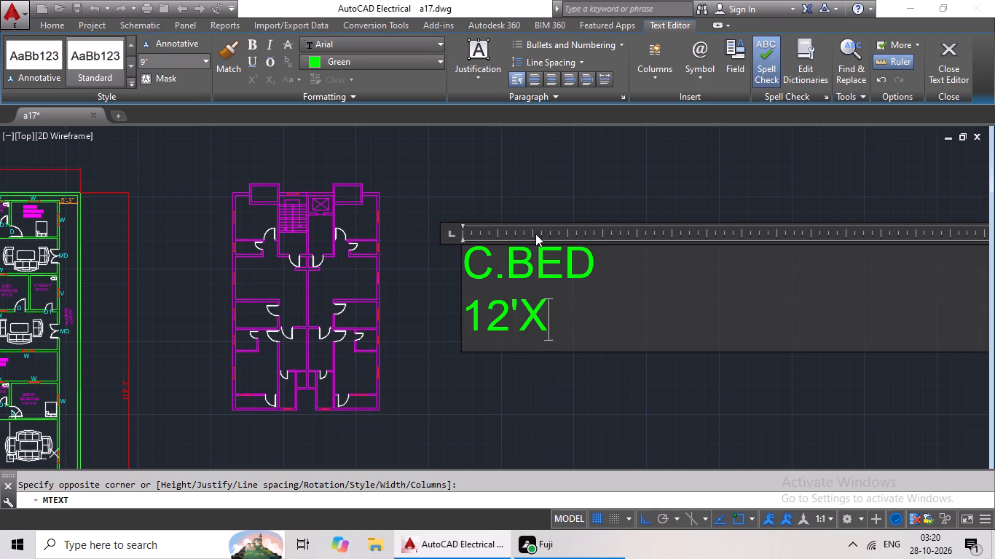
text(10')
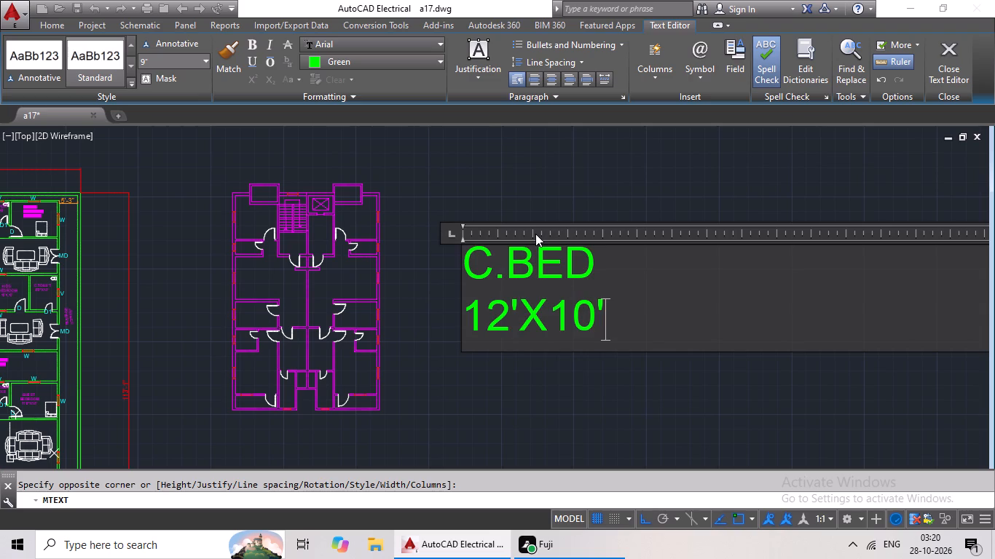
click(465, 269)
key(space)
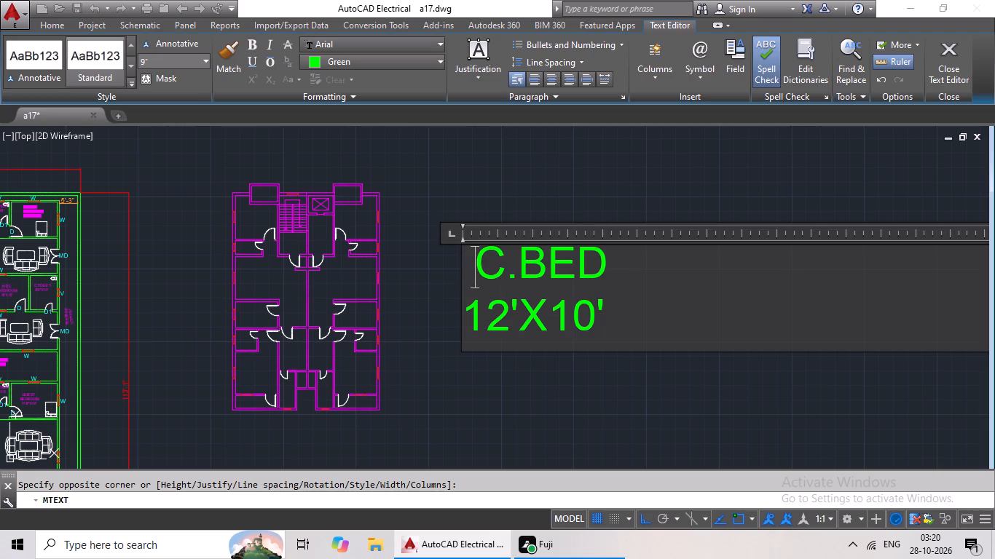
click(470, 311)
key(space)
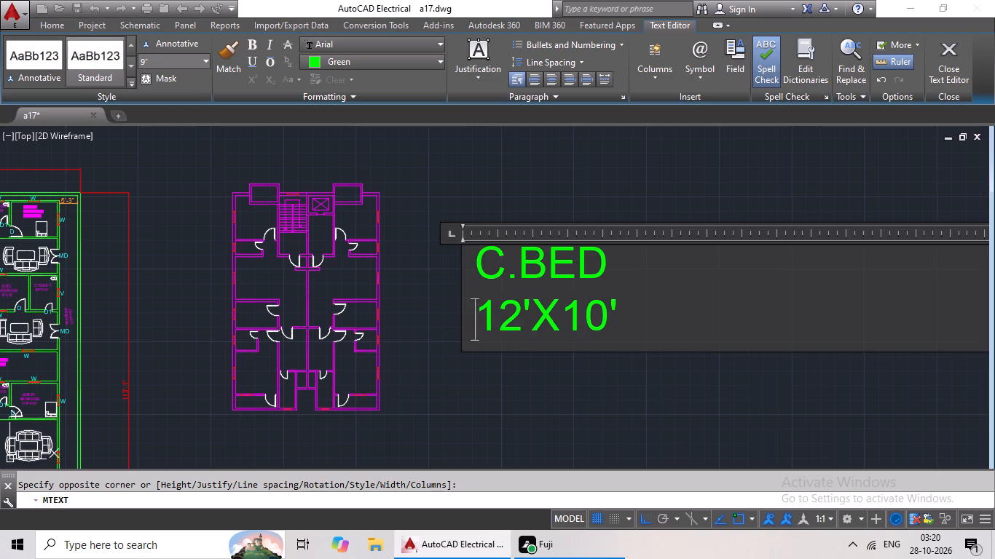
click(533, 371)
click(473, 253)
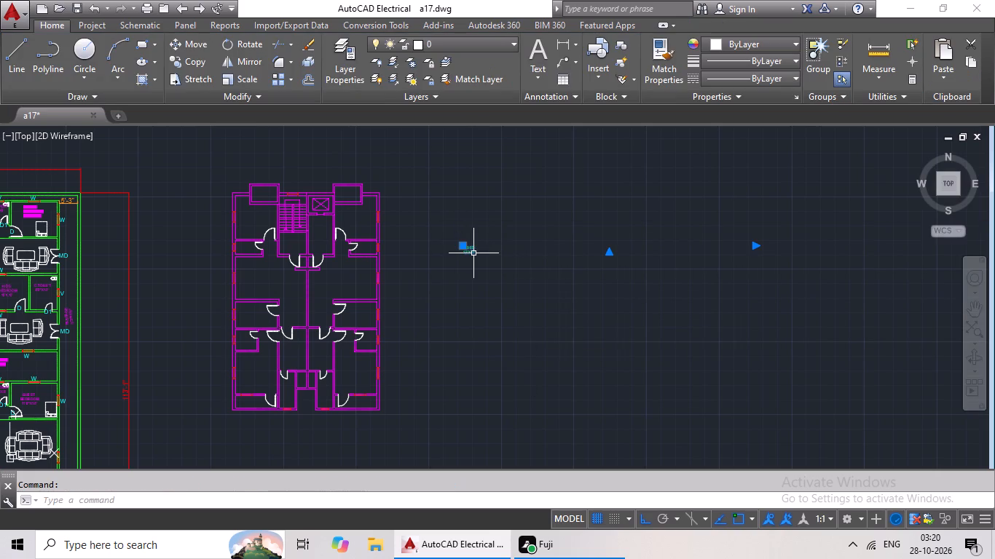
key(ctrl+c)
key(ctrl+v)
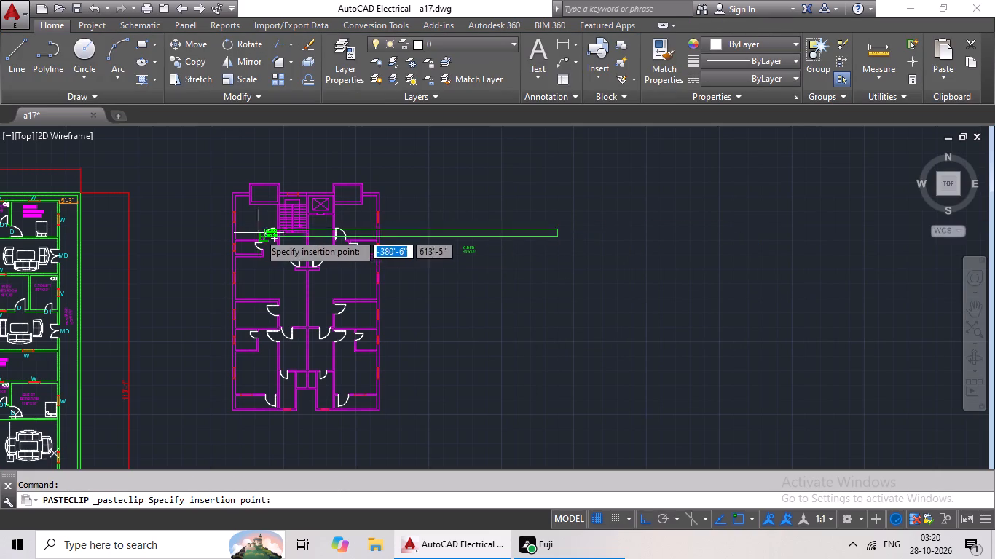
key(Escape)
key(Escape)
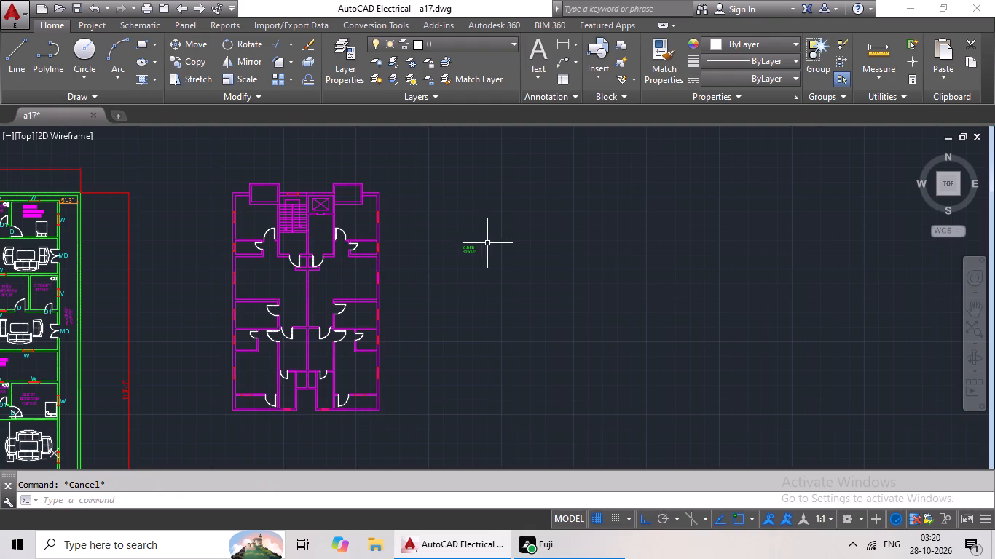
Insert two Toilet - top blocks from DesignCenter's House Designer drawing at scale 1, side by side in the empty space beside the plan.
scroll(490, 249, up, 2)
middle_drag(509, 255, 535, 174)
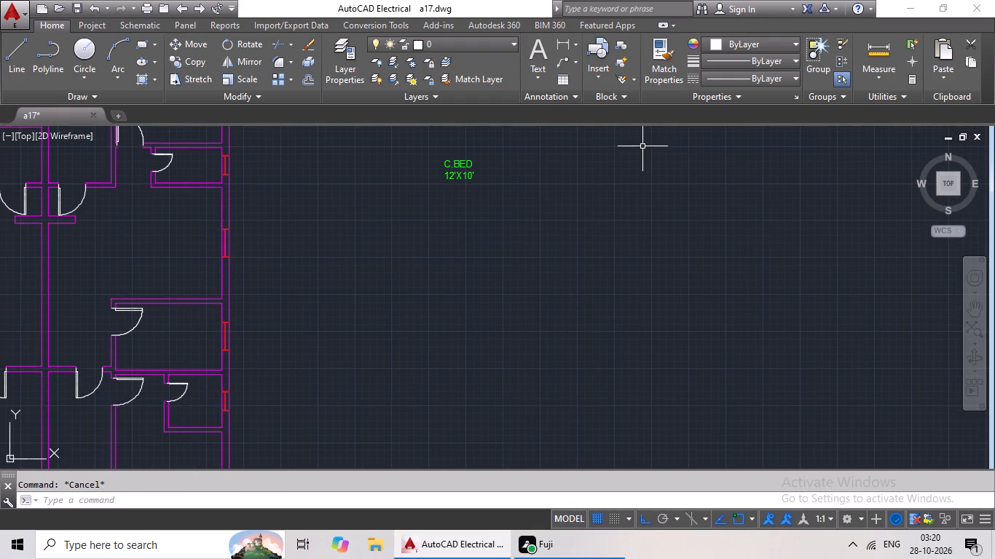
key(d)
key(c)
key(space)
key(space)
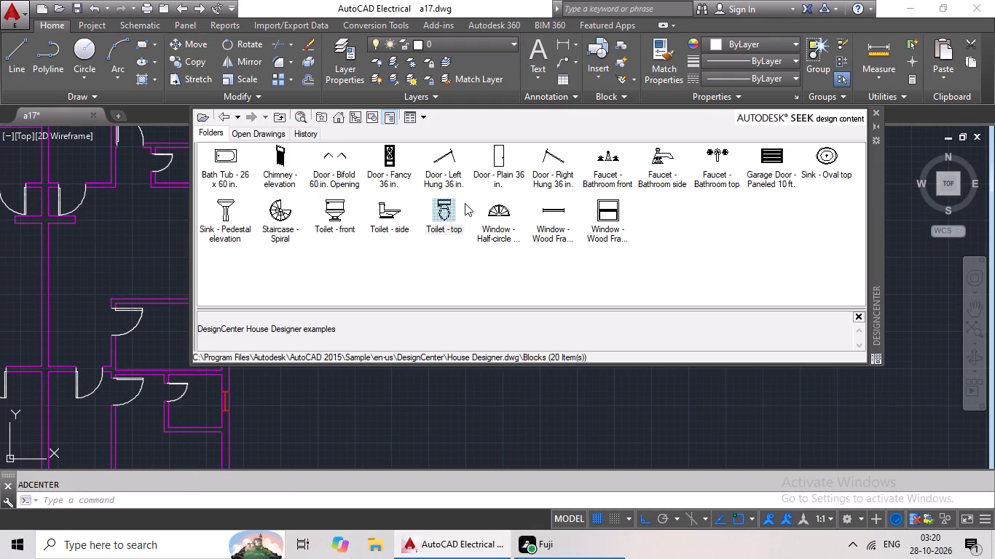
double_click(444, 208)
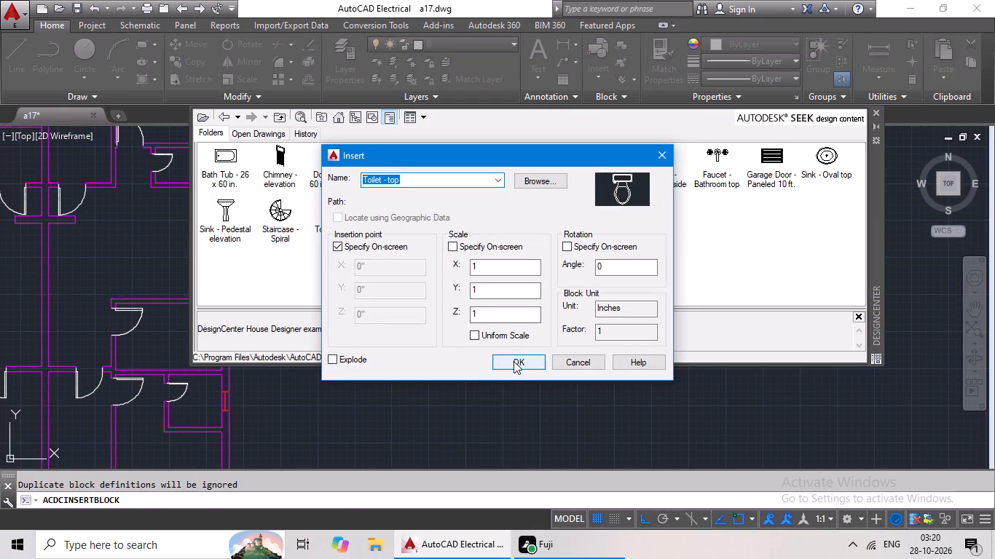
click(514, 361)
click(430, 381)
double_click(447, 214)
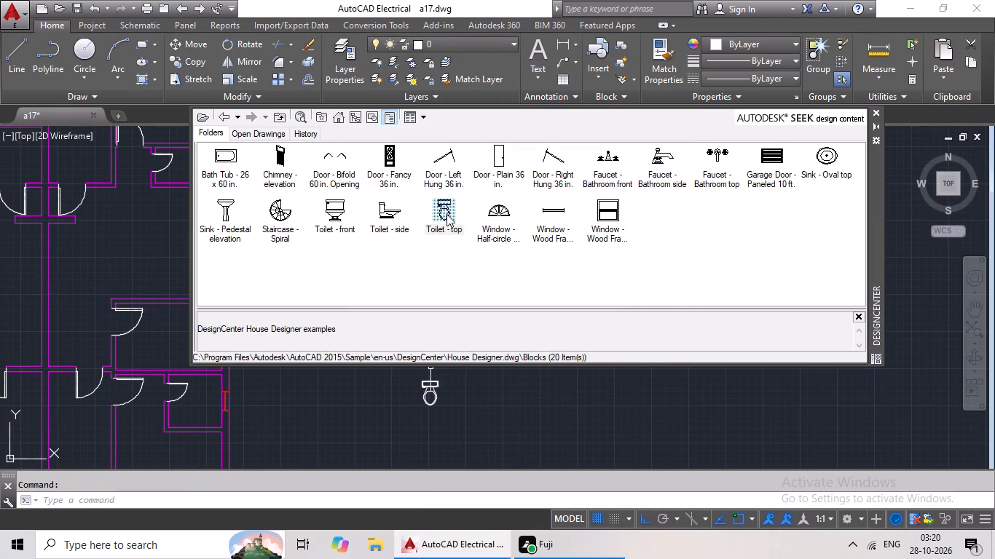
click(516, 360)
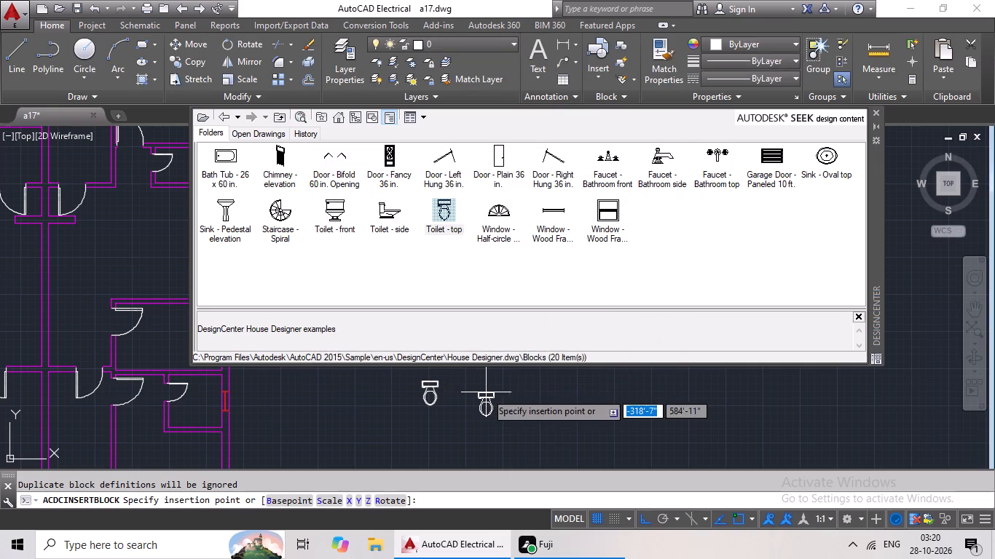
drag(489, 386, 489, 378)
Insert the Range-Oven - 30 in top and Sink-double - 36 in top blocks from DesignCenter's Kitchens drawing at scale 1, below the toilets.
click(342, 124)
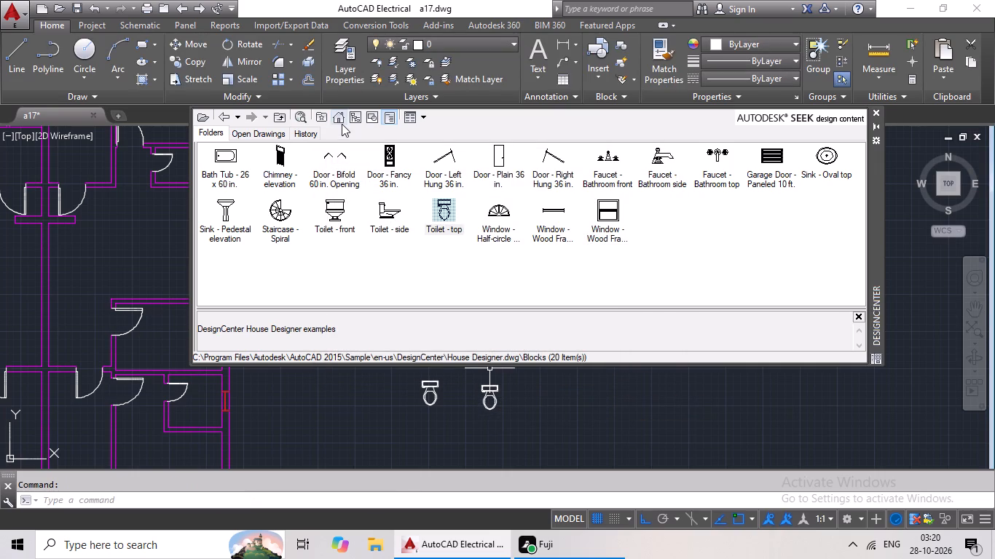
double_click(339, 151)
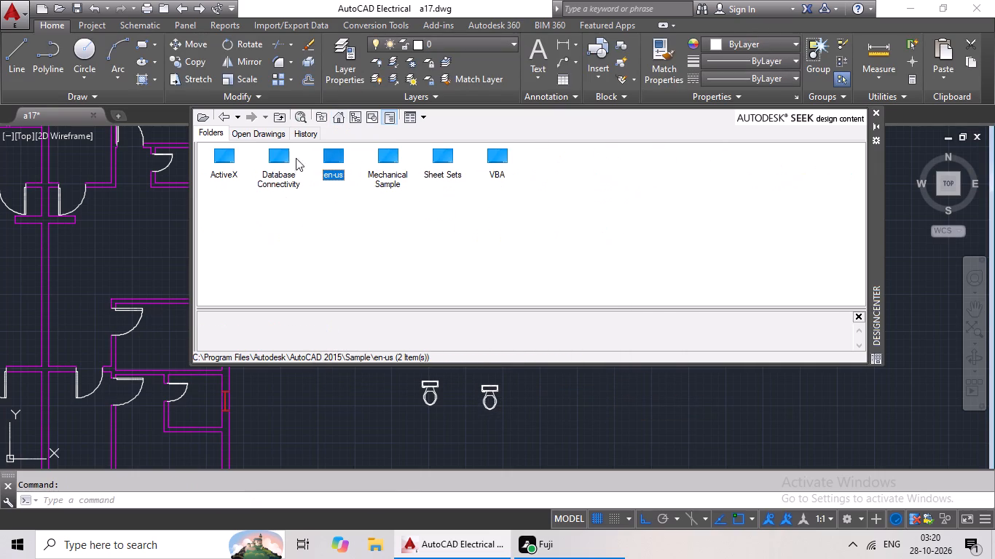
double_click(225, 156)
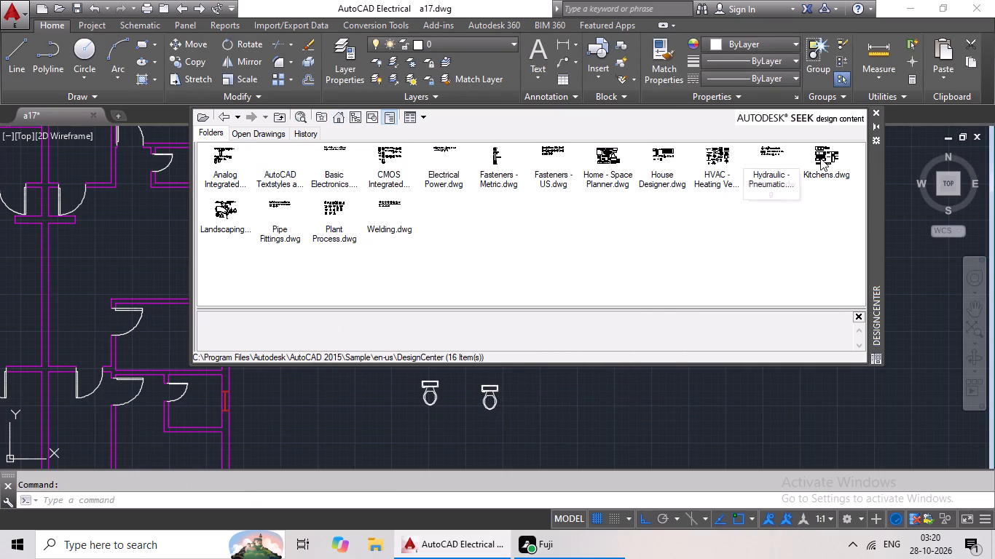
double_click(822, 158)
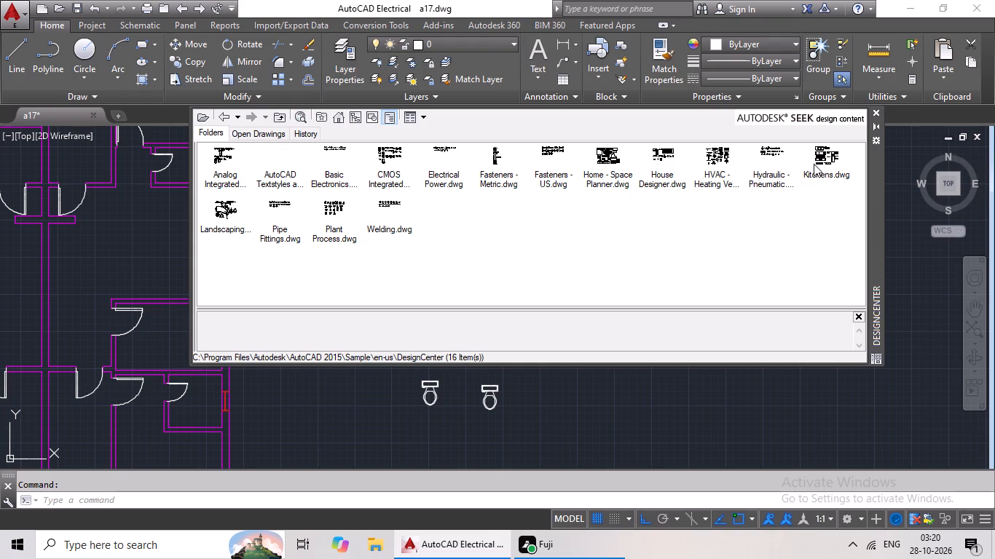
double_click(814, 164)
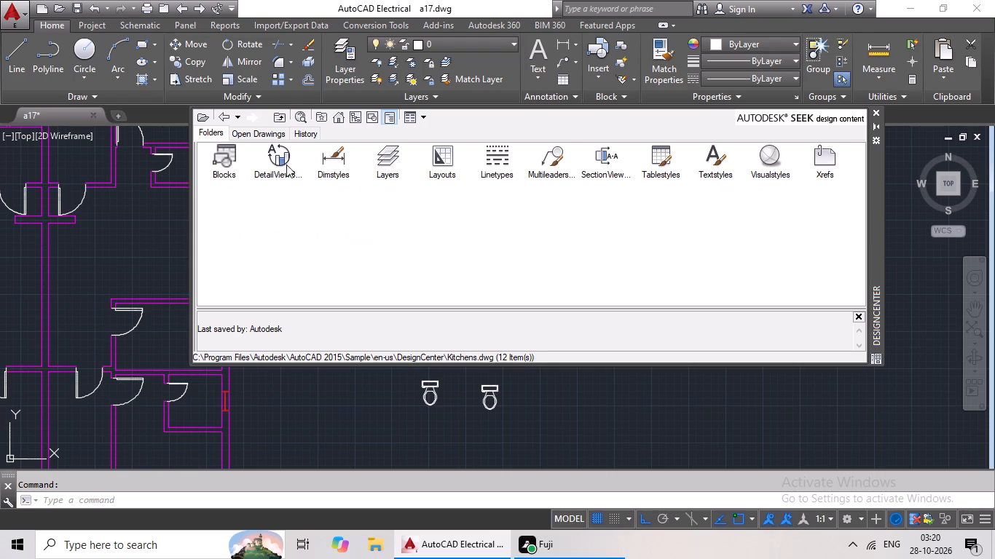
click(229, 159)
double_click(229, 159)
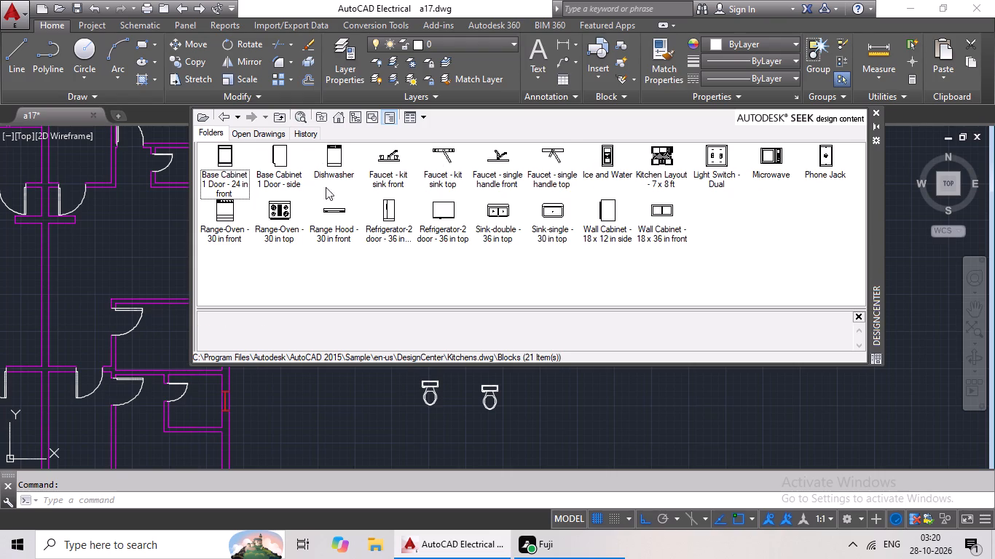
double_click(289, 206)
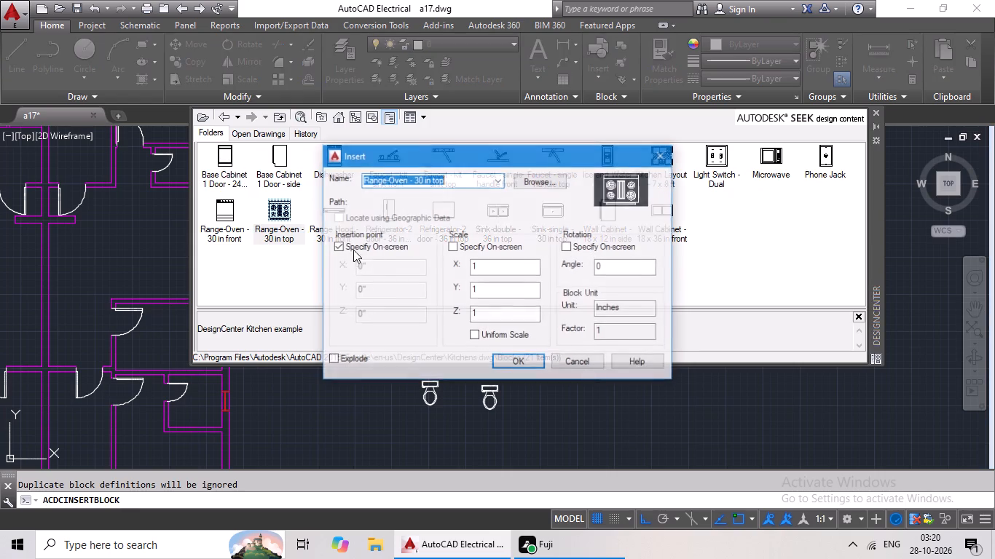
click(504, 357)
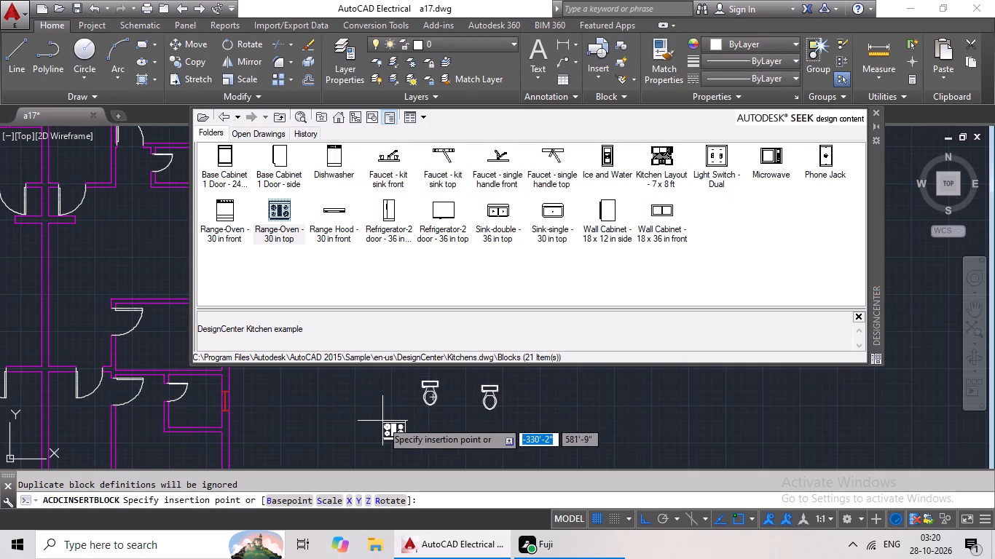
click(382, 421)
double_click(493, 200)
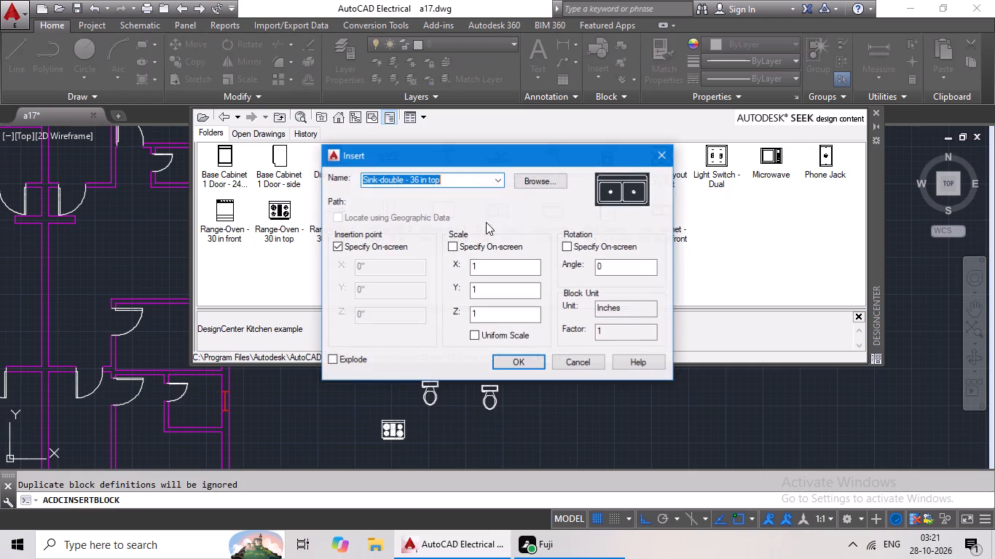
click(503, 357)
click(453, 421)
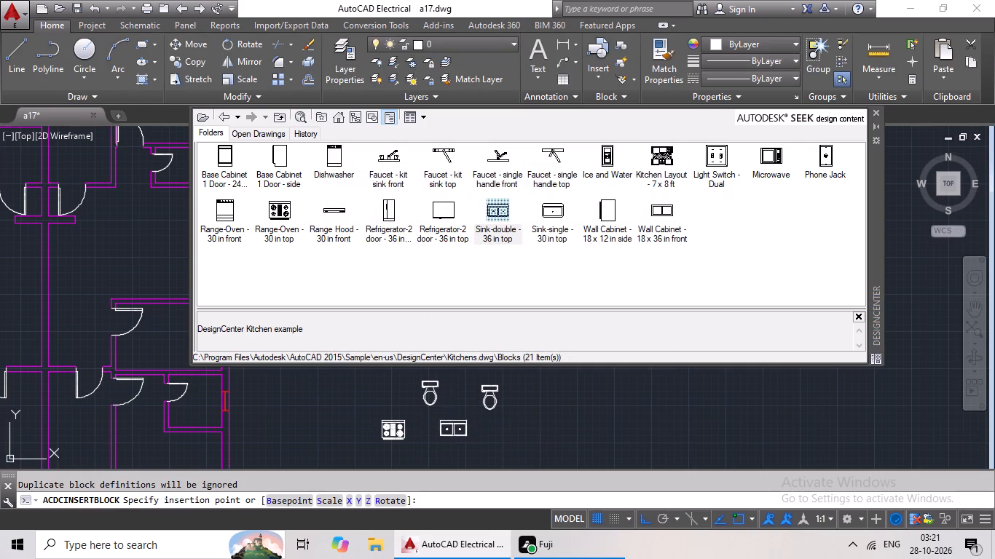
Insert two Bed - Queen blocks from DesignCenter's Home - Space Planner drawing at scale 1, side by side to the right of the toilets.
click(335, 119)
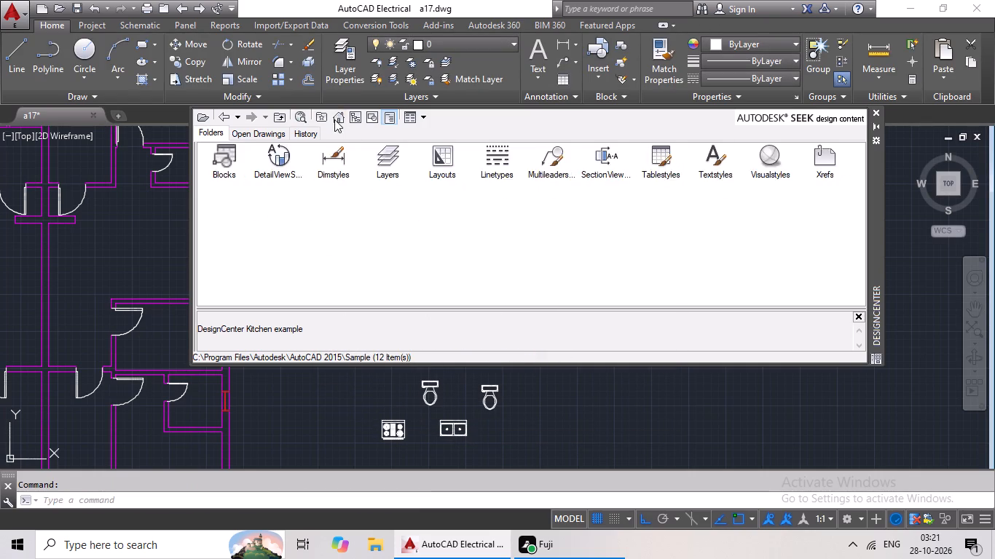
click(335, 167)
click(335, 167)
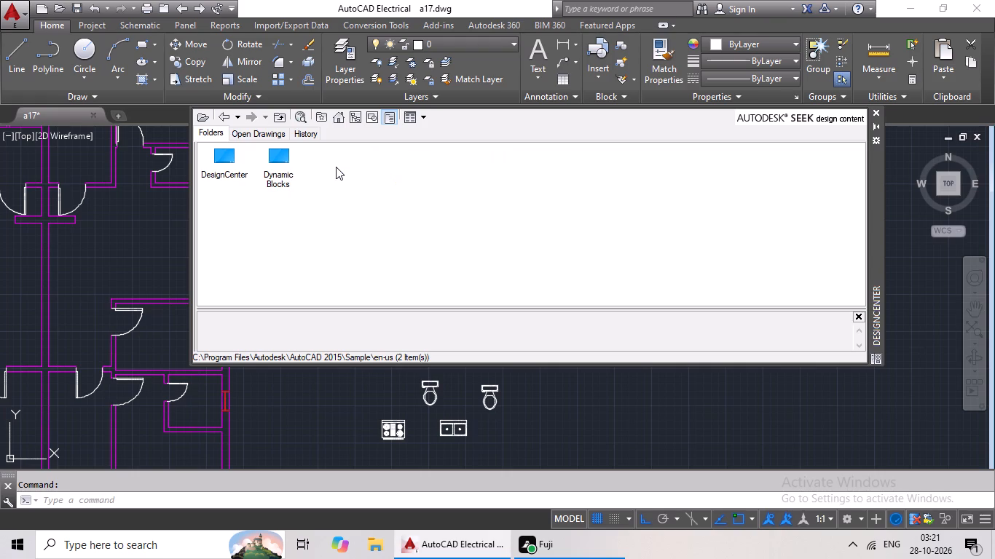
double_click(229, 160)
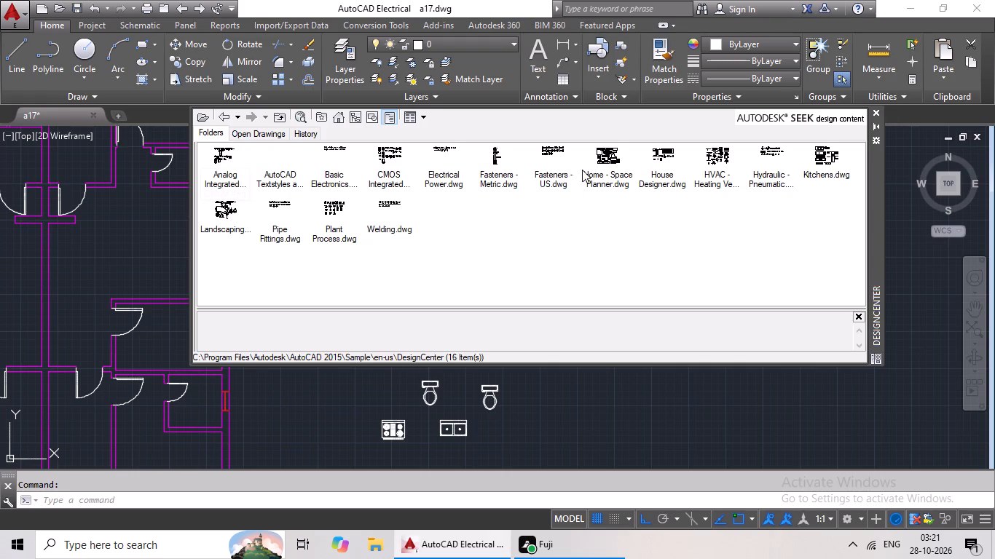
double_click(614, 167)
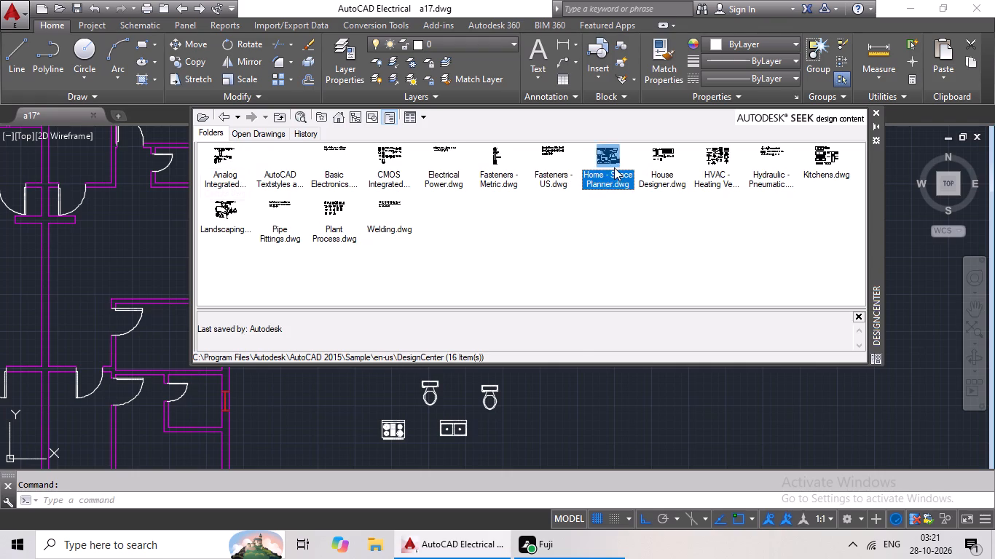
double_click(239, 165)
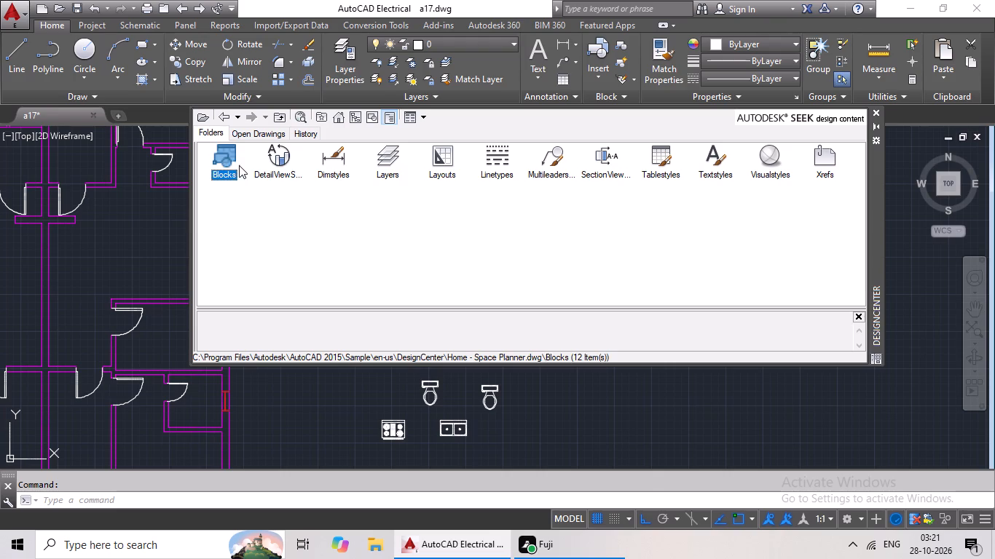
double_click(235, 156)
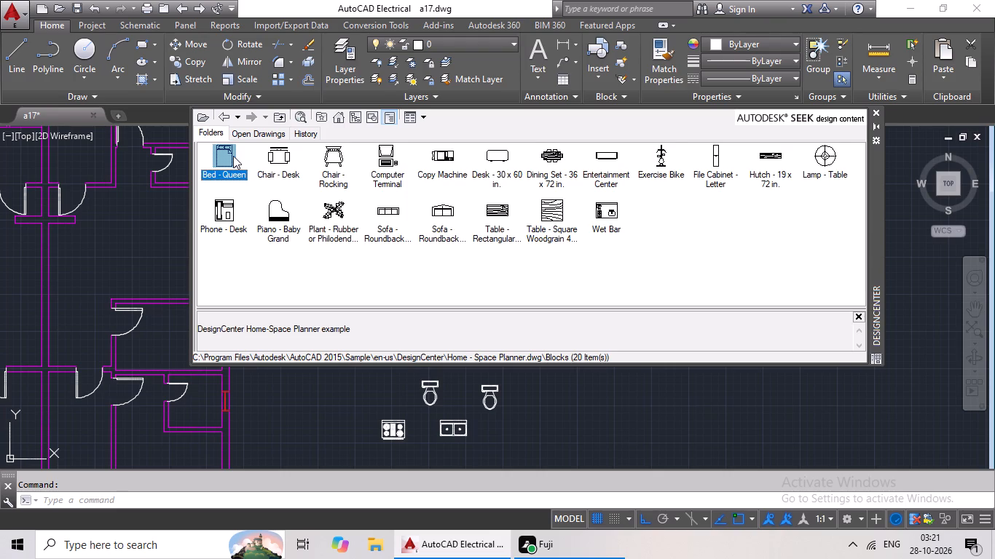
click(232, 156)
click(232, 160)
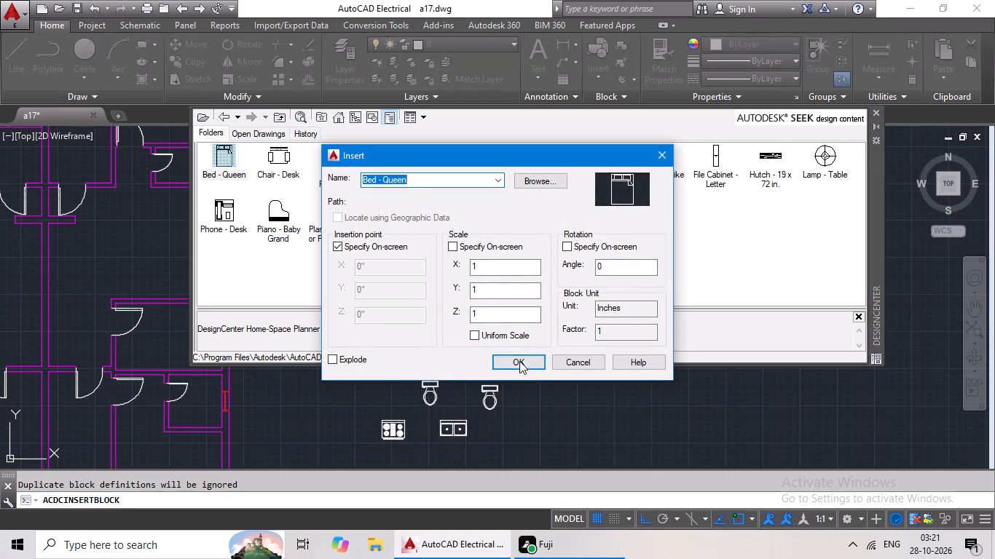
click(519, 361)
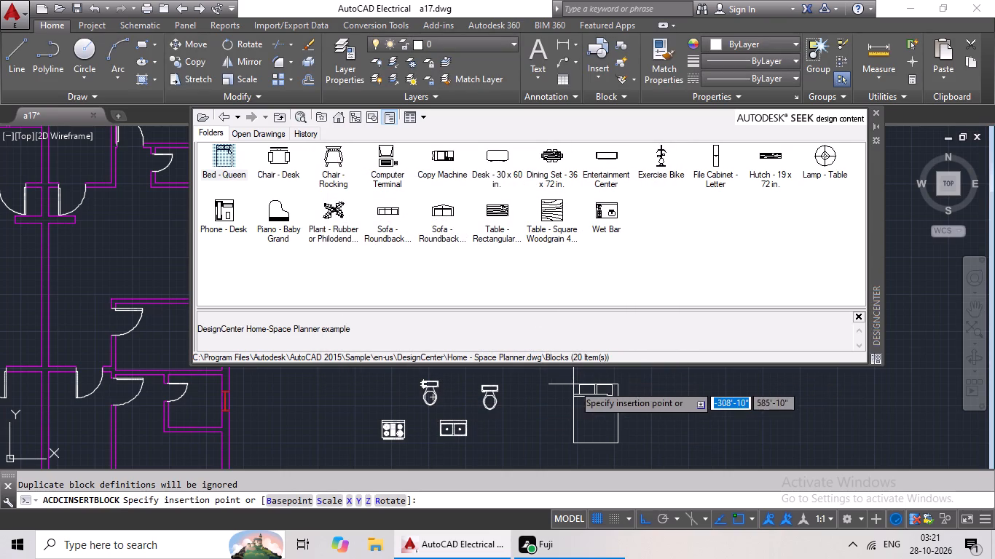
click(573, 384)
double_click(221, 159)
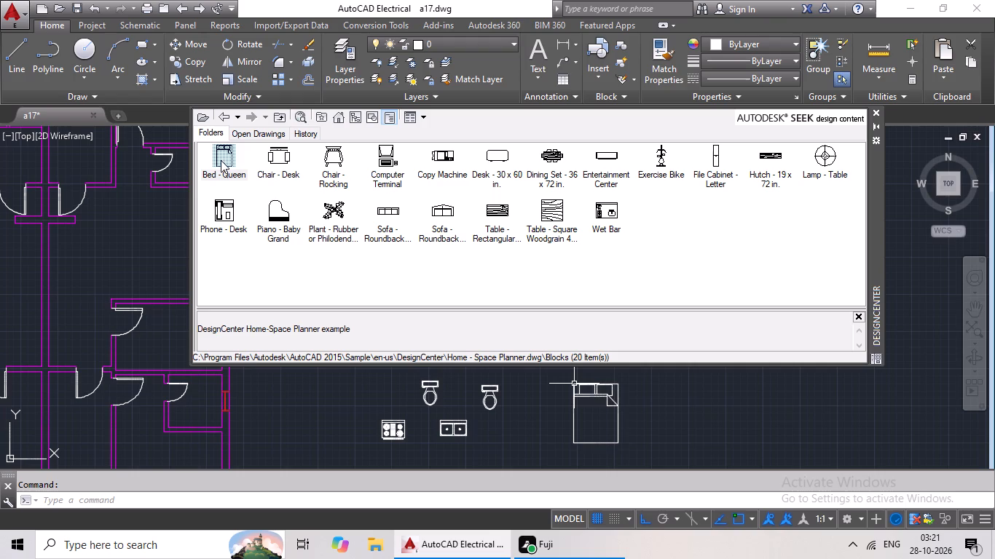
double_click(222, 164)
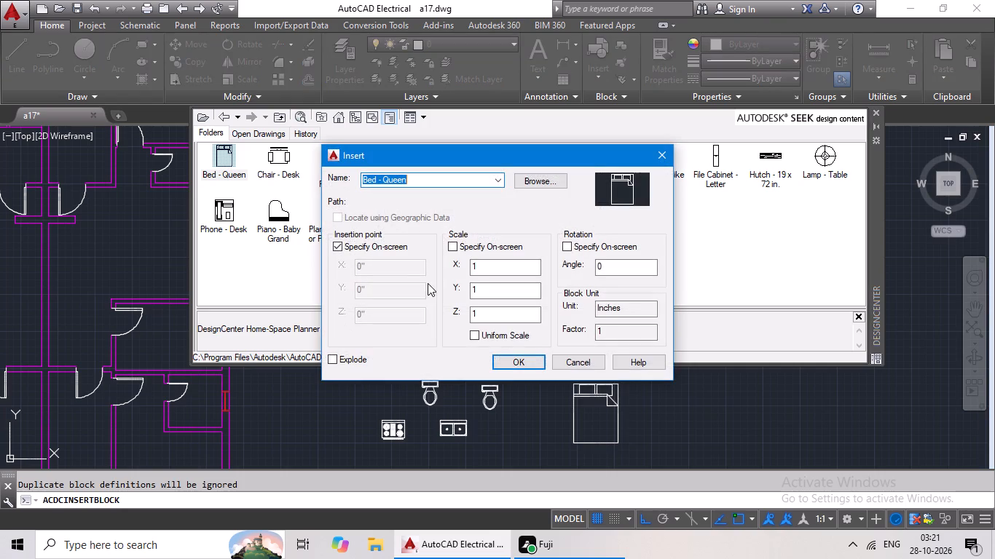
click(508, 364)
click(657, 384)
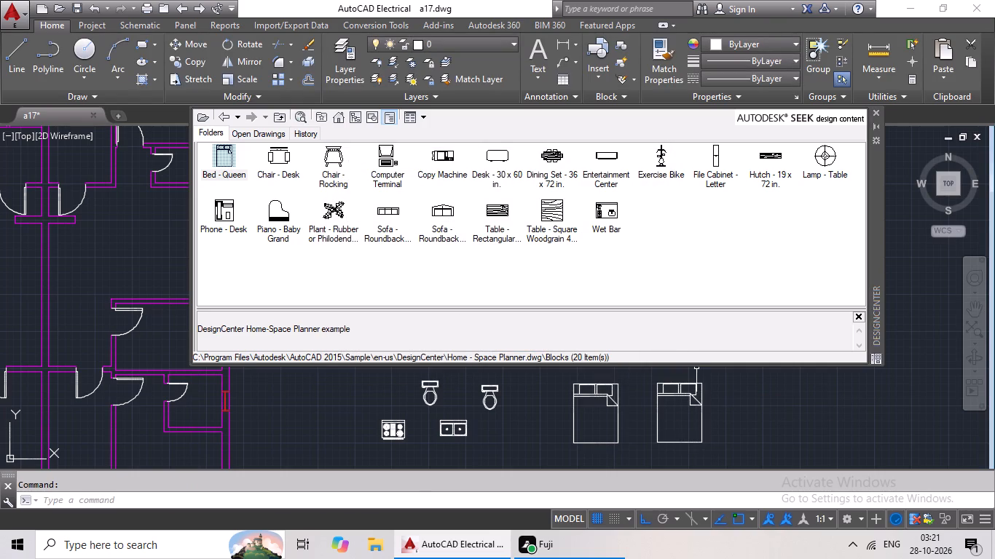
Insert the Dining Set - 36 x 72 in. block beside the plan and the Desk - 30 x 60 in. block beside the double sink, at scale 1.
double_click(549, 151)
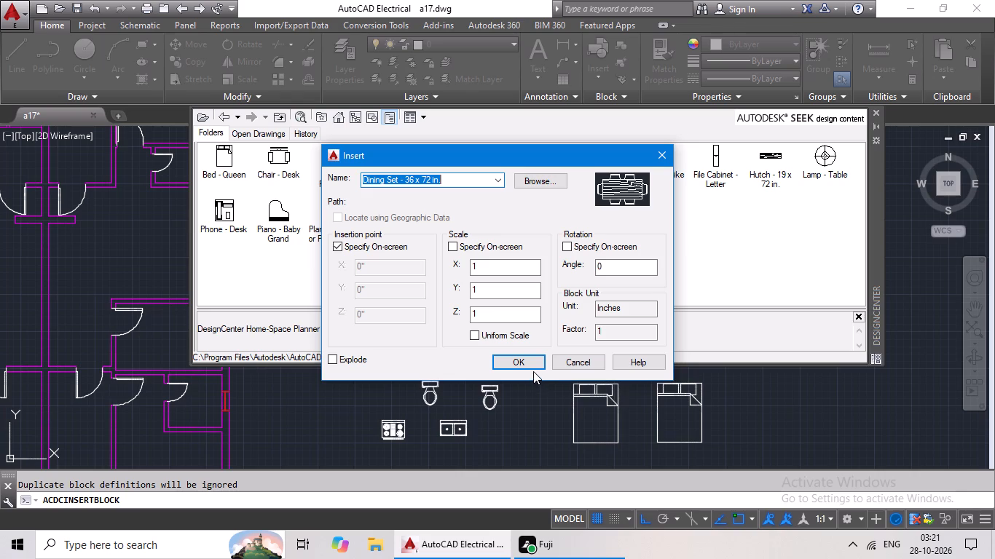
double_click(527, 364)
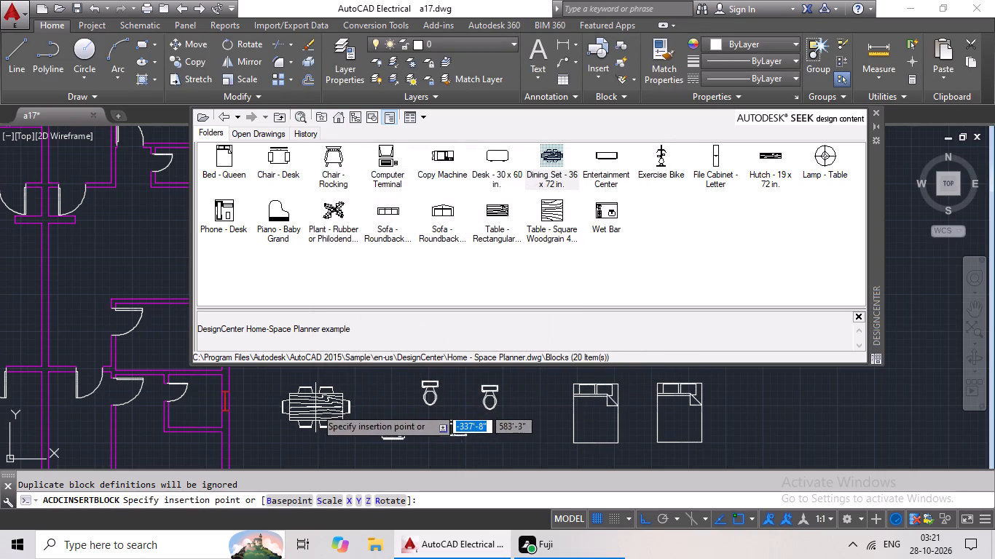
click(315, 408)
double_click(501, 150)
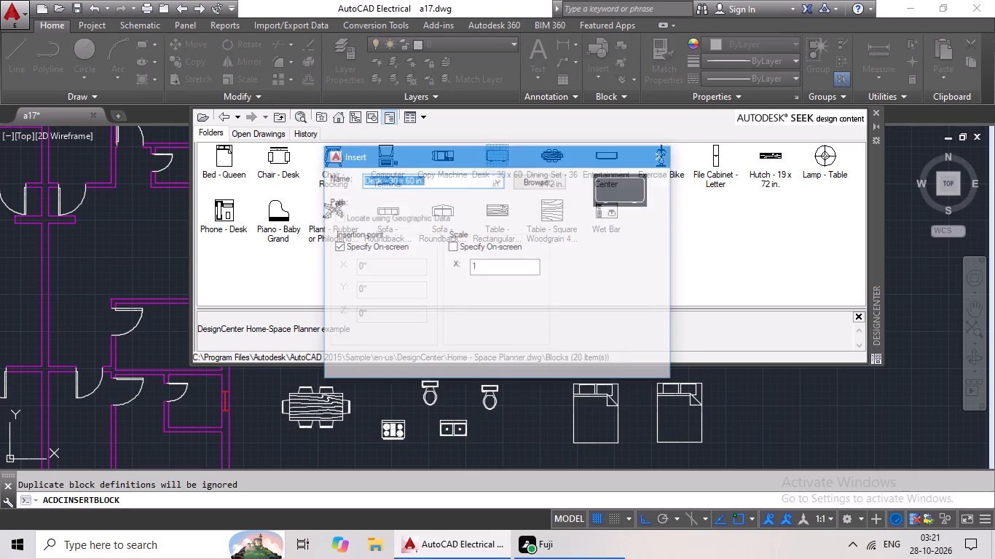
click(508, 365)
click(515, 424)
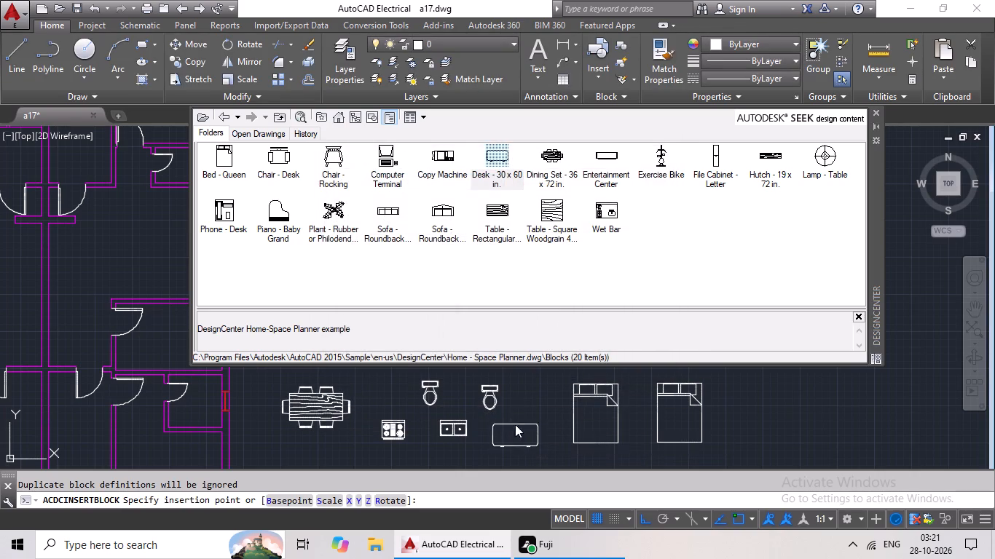
Insert the Sofa - Roundback Loveseat 5 ft and Sofa - Roundback 7 ft. blocks to the right of the beds at scale 1, and close DesignCenter.
double_click(447, 213)
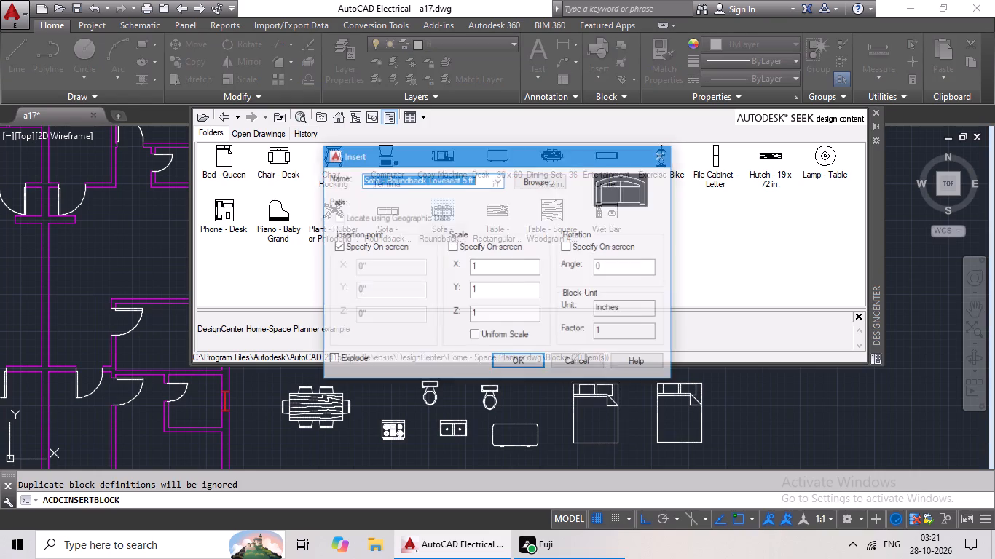
click(514, 362)
click(790, 385)
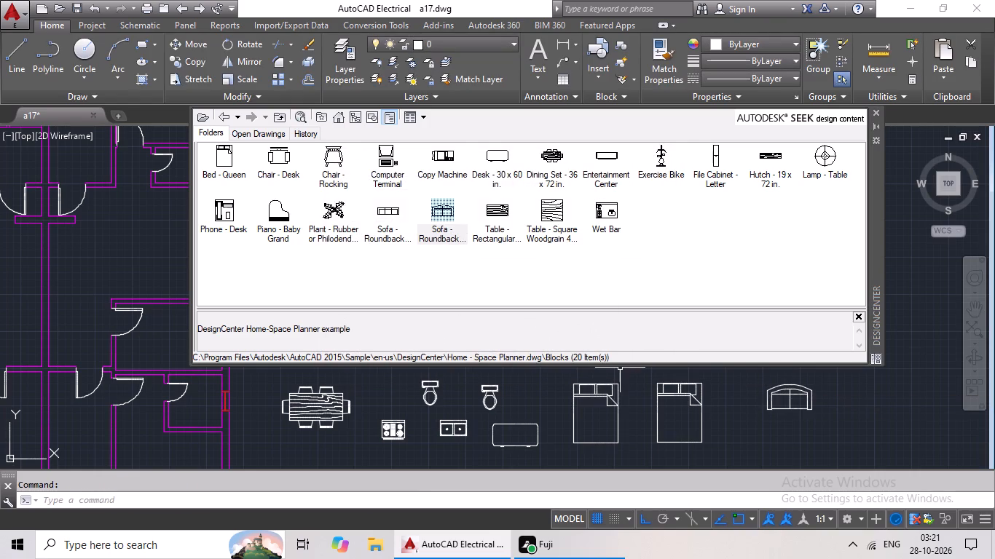
double_click(391, 204)
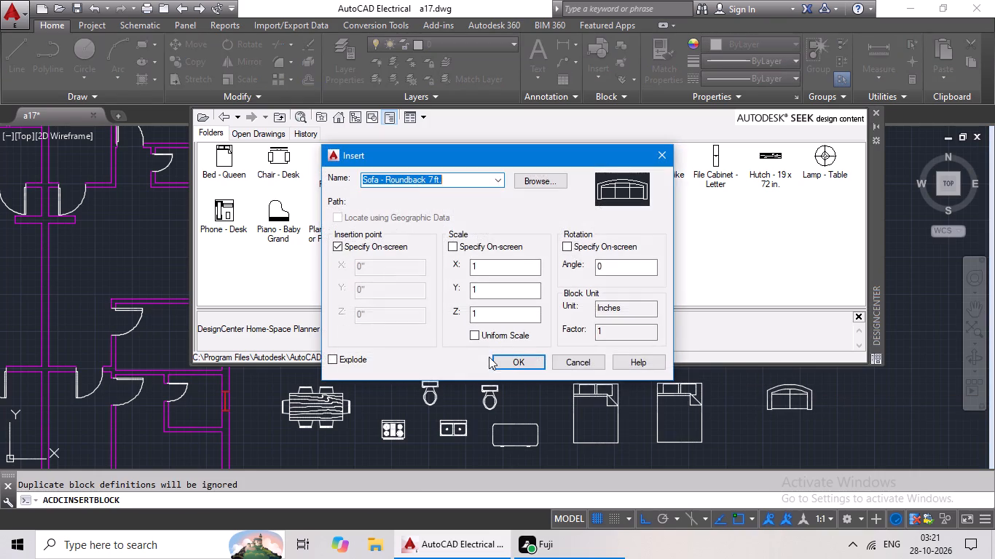
click(499, 357)
click(763, 429)
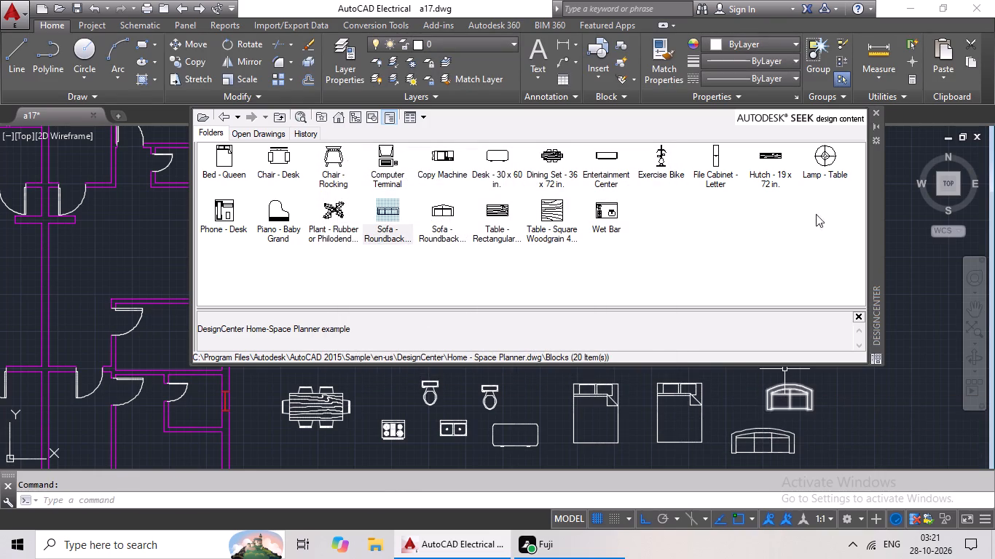
click(873, 112)
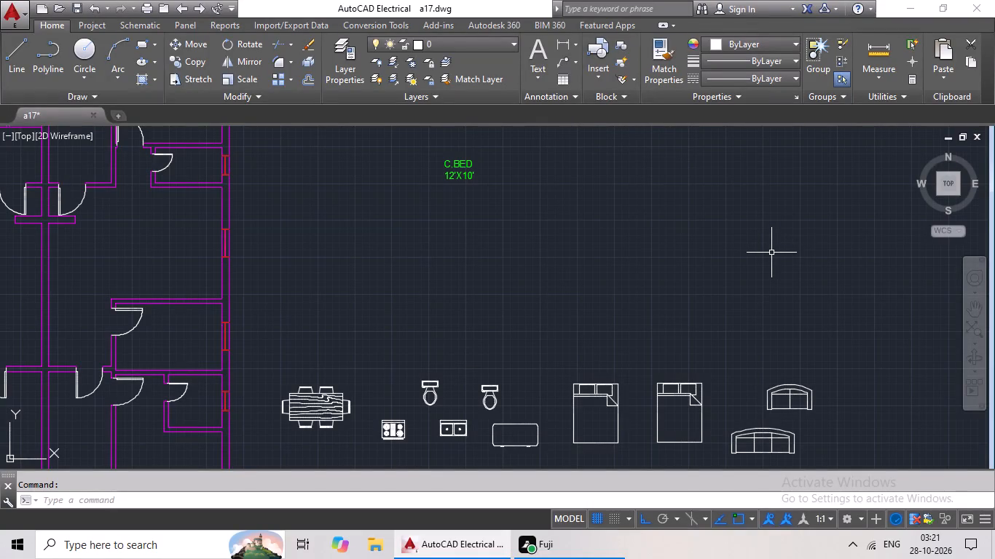
Rotate the first Bed - Queen block beside the toilets and desk 180° about its pillow-side corner.
scroll(757, 269, down, 2)
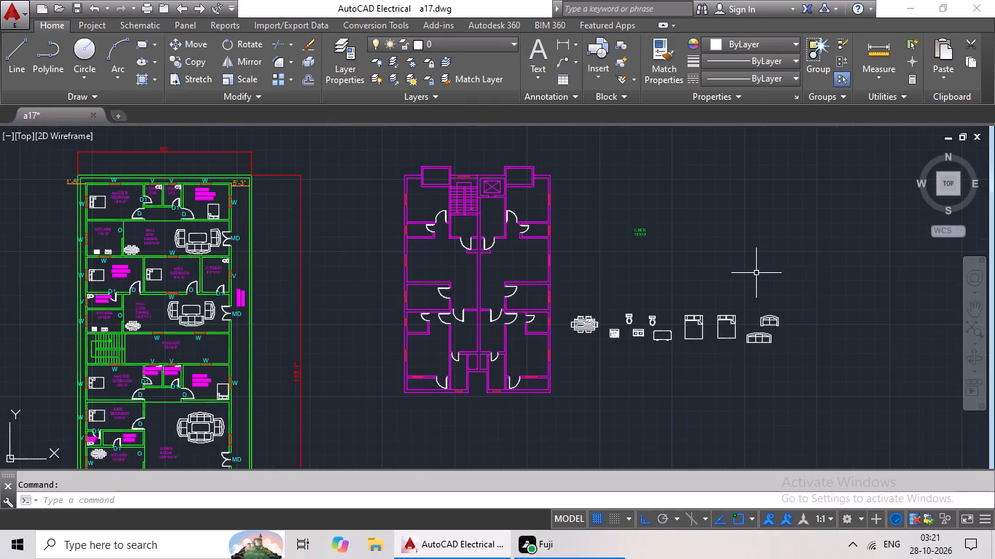
middle_drag(755, 274, 646, 259)
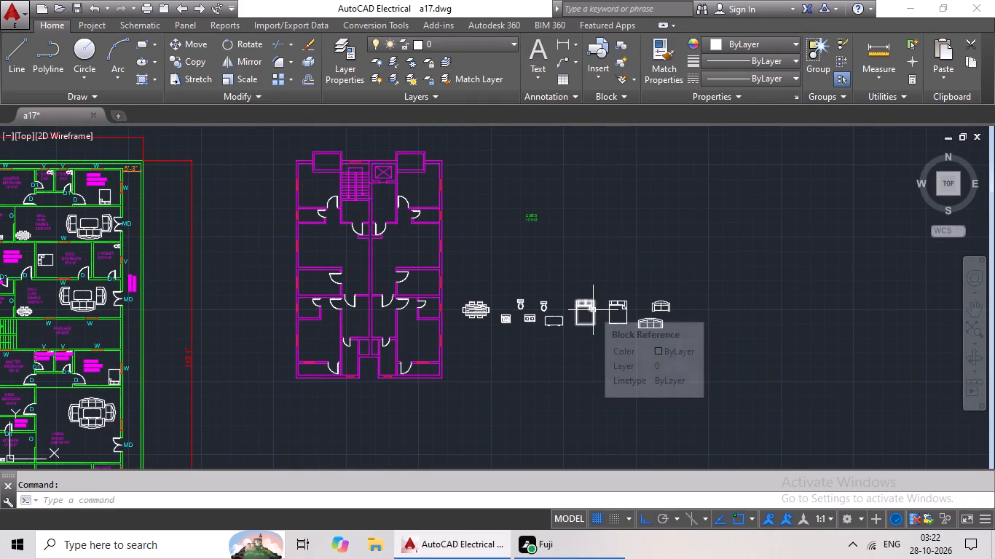
click(593, 310)
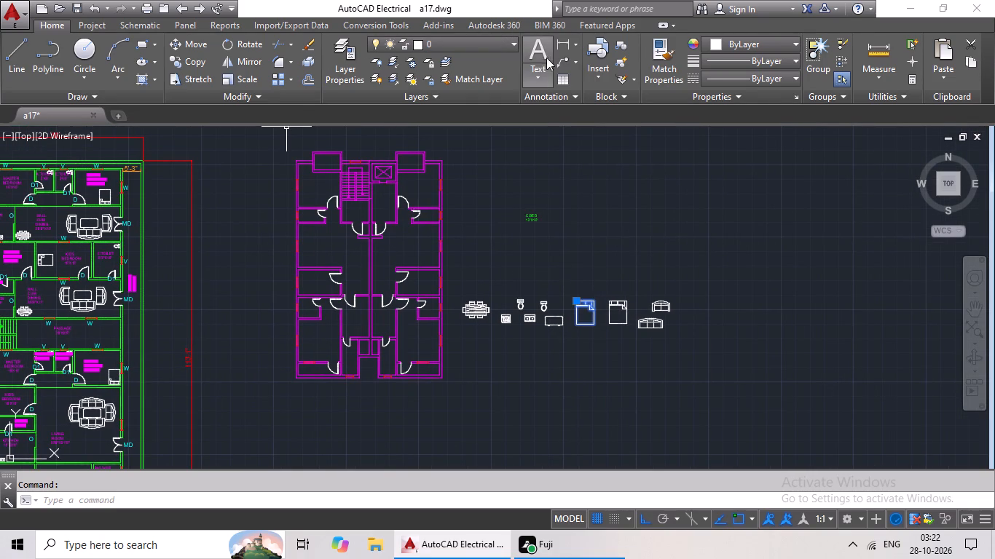
click(256, 38)
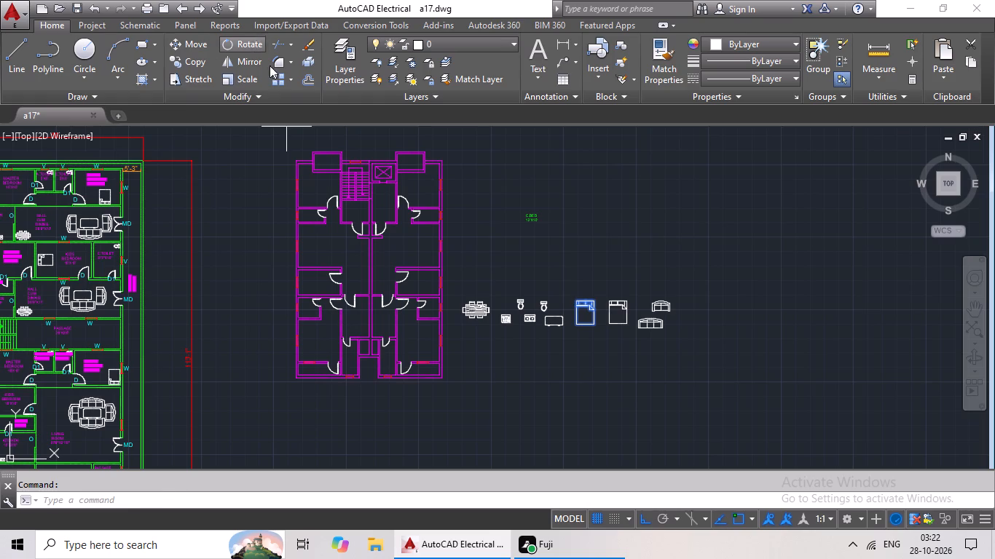
drag(593, 299, 592, 306)
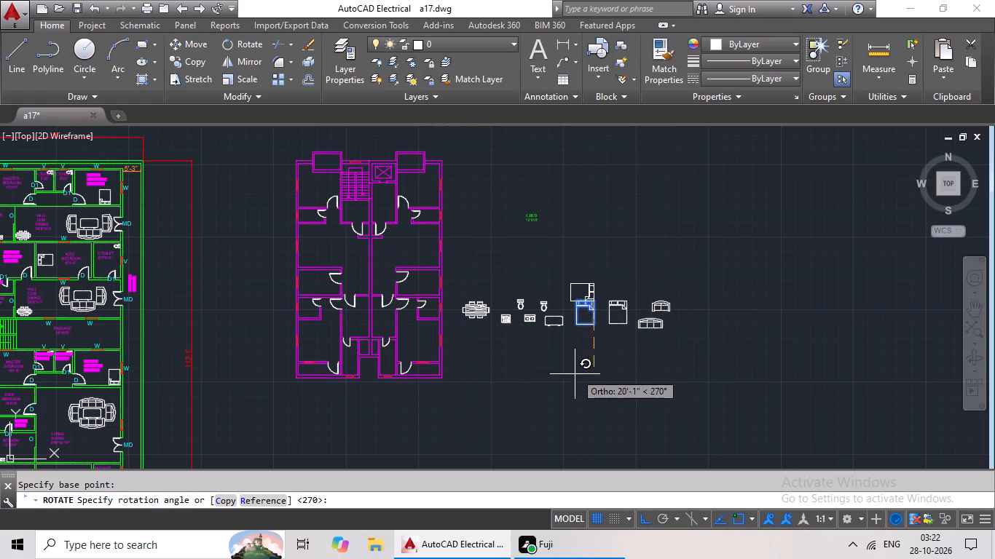
click(504, 293)
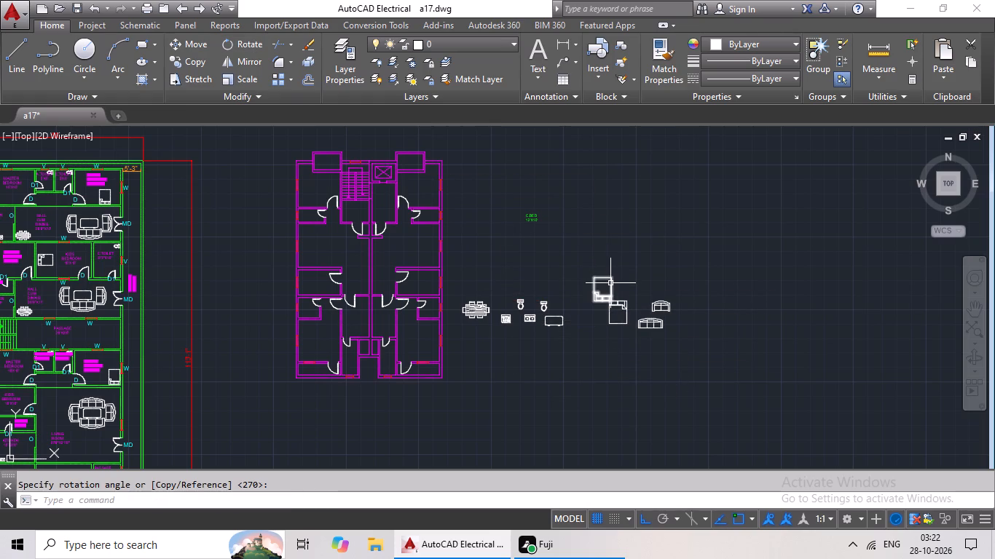
Copy the rotated queen bed into the two upper bedrooms, against each room's lower wall beside the outer window.
click(610, 283)
key(ctrl+c)
key(ctrl+v)
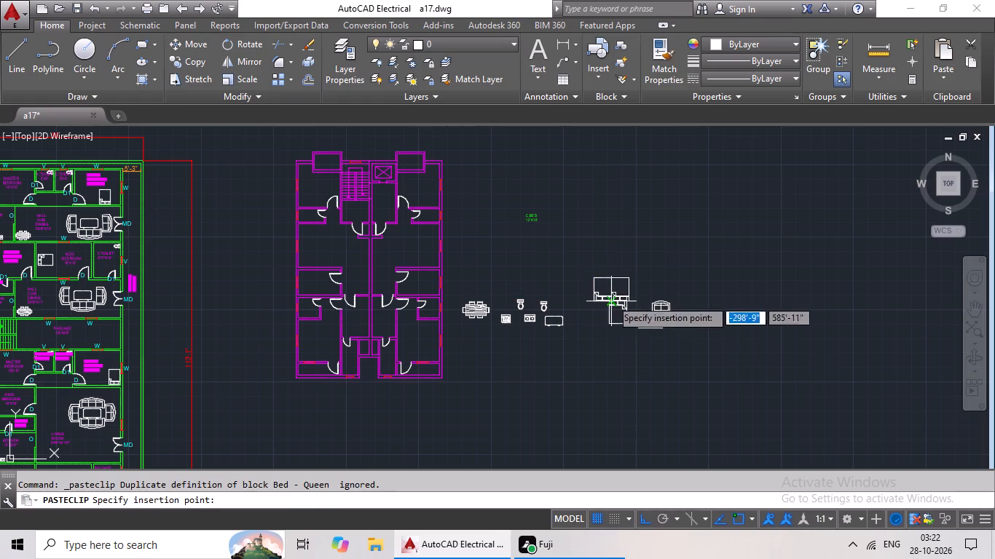
scroll(314, 196, up, 3)
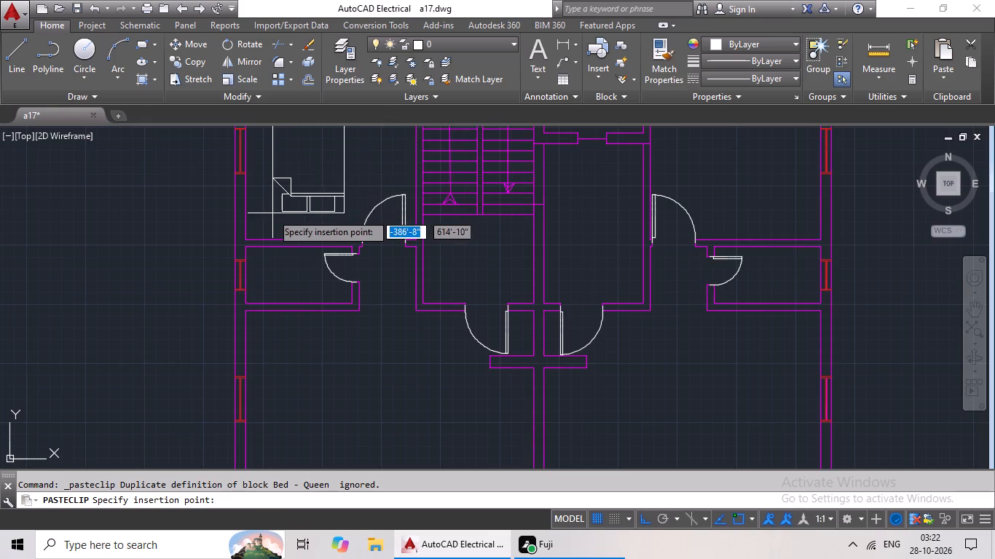
scroll(271, 213, up, 3)
scroll(270, 214, down, 3)
middle_drag(243, 232, 253, 314)
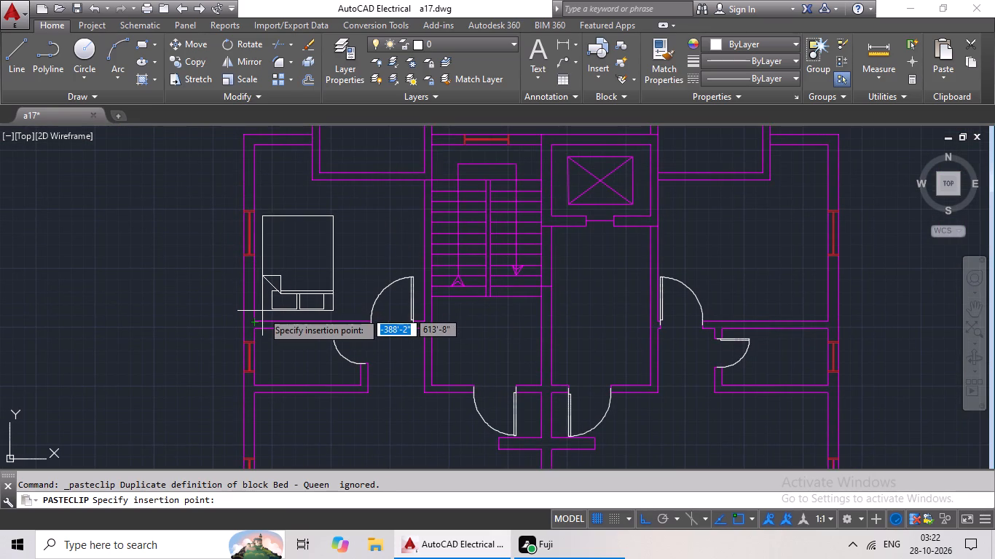
click(264, 309)
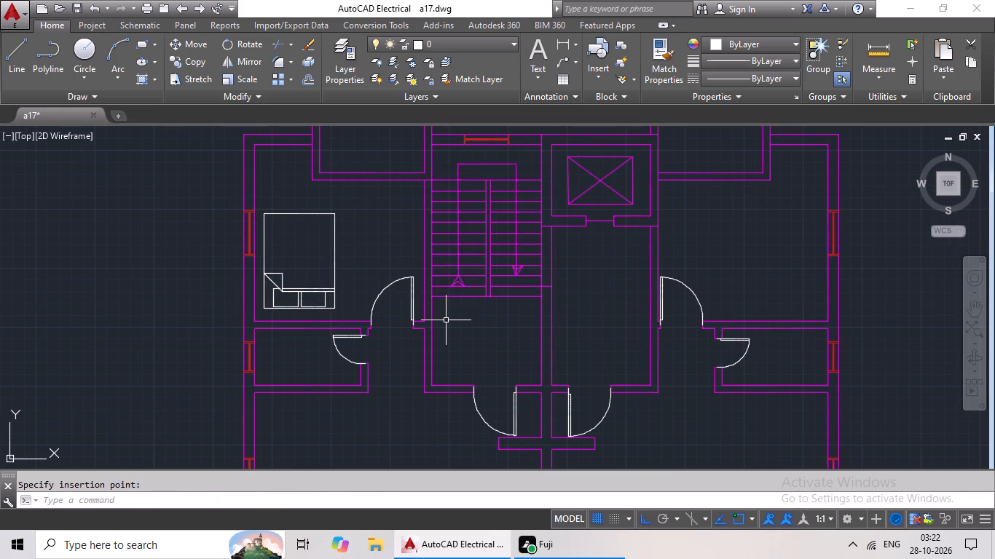
key(ctrl+c)
key(ctrl+v)
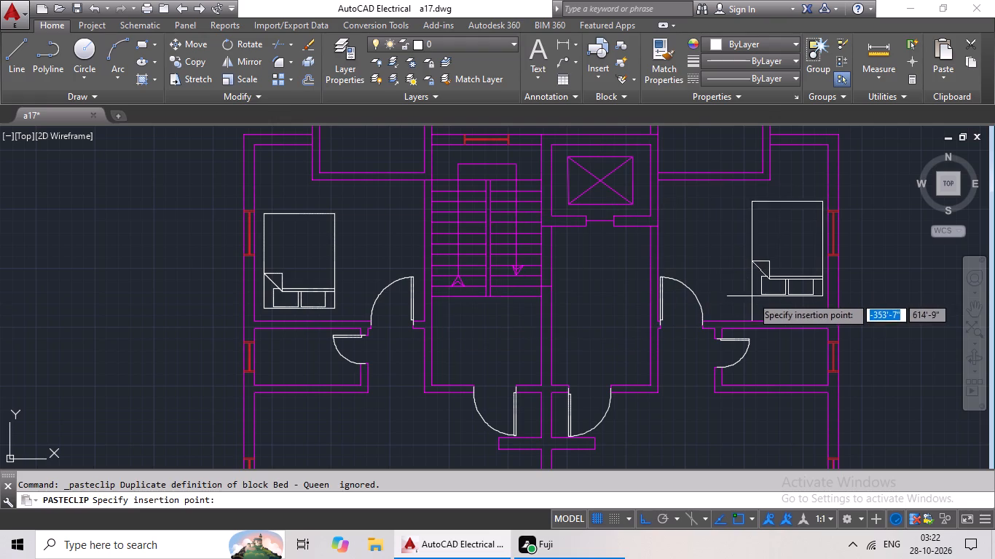
click(747, 308)
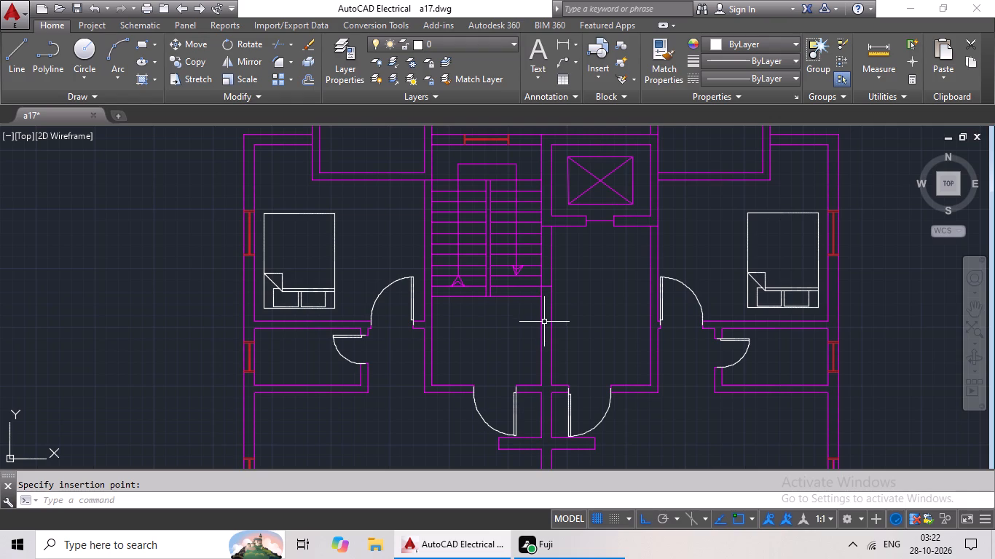
Copy the rotated queen bed to the empty area below the furniture blocks and rotate the copy 90° about its corner.
scroll(447, 293, down, 2)
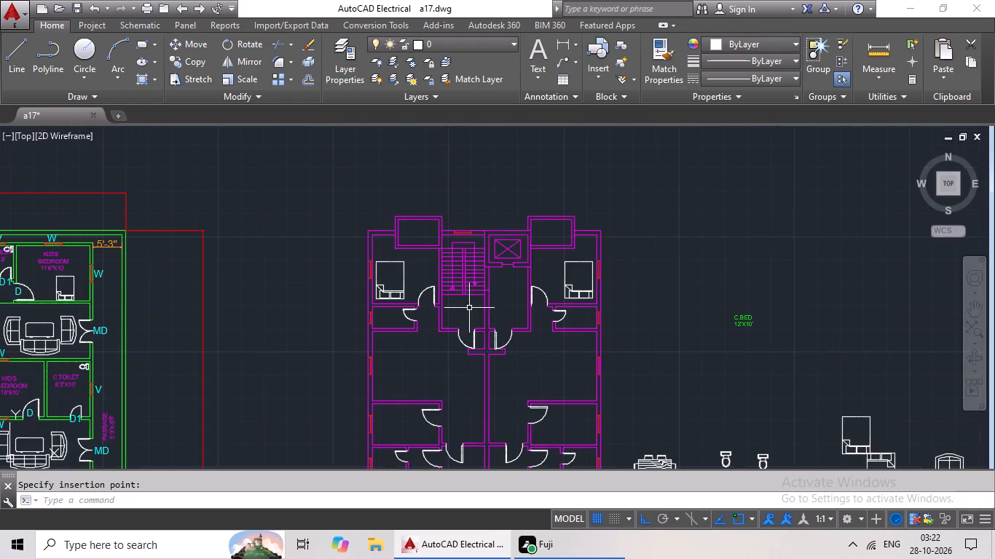
middle_drag(474, 242, 479, 132)
middle_drag(508, 284, 509, 173)
middle_drag(567, 285, 406, 301)
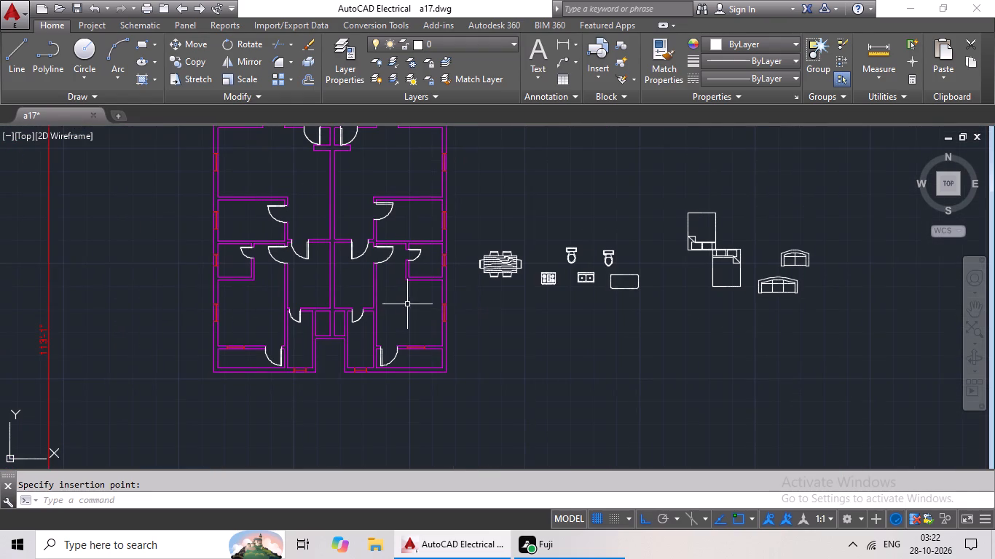
click(687, 220)
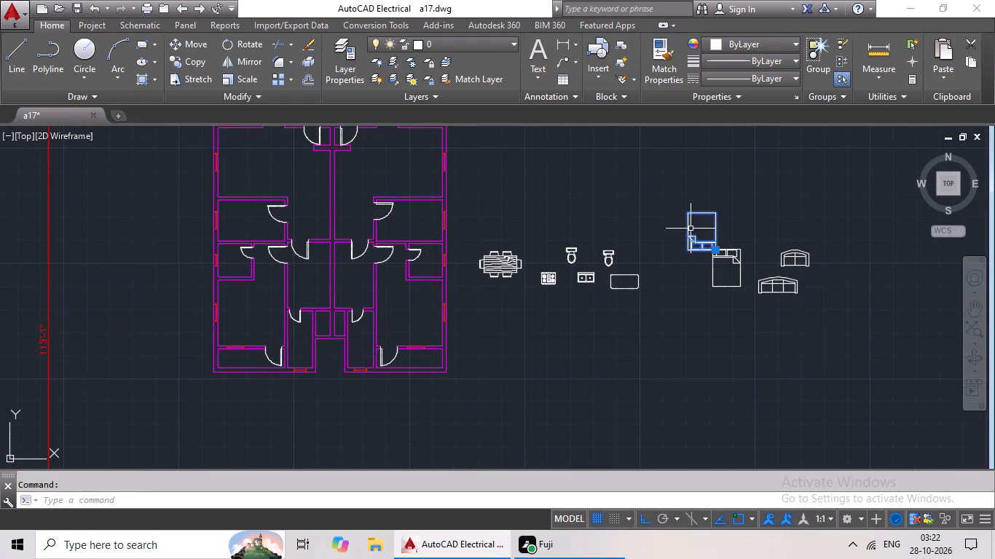
key(ctrl+c)
key(ctrl+v)
click(530, 395)
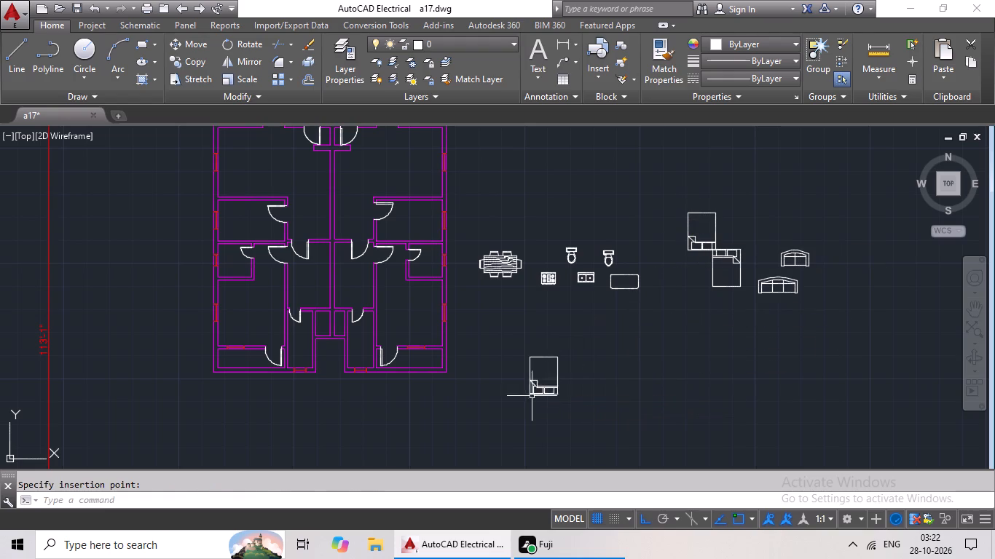
click(559, 383)
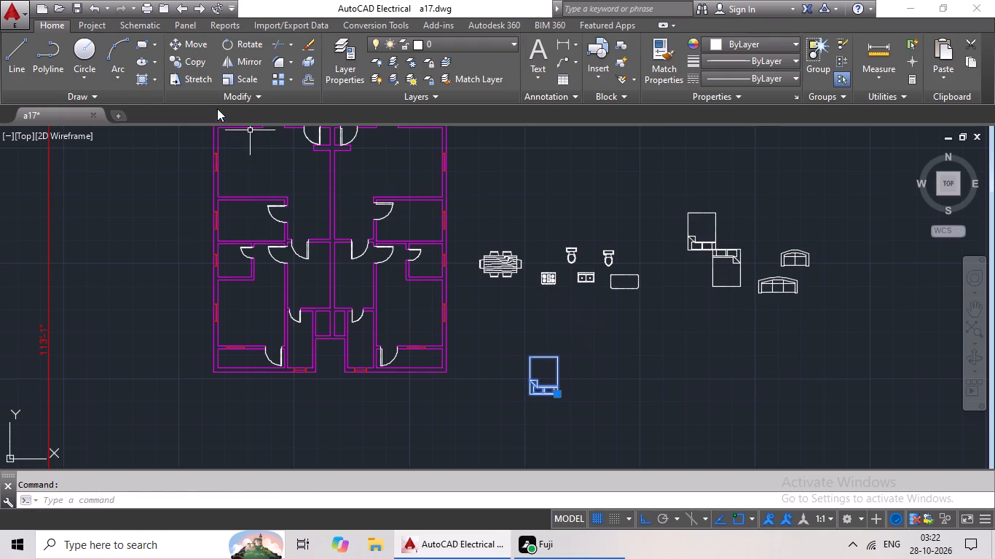
click(239, 39)
click(560, 395)
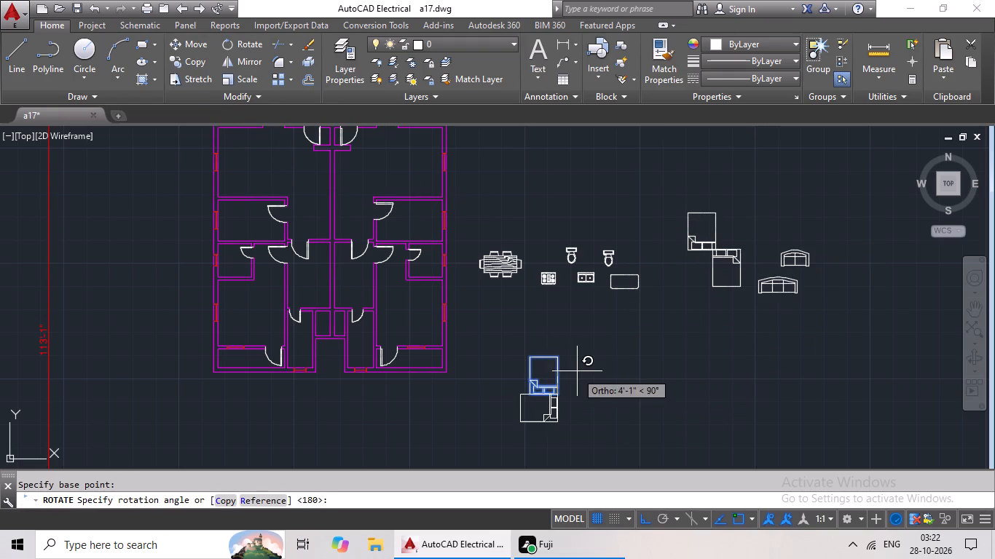
click(557, 364)
Scale the copied bed down by reference from its side midpoint, using its full length as reference, to roughly two-thirds size.
scroll(551, 419, up, 3)
middle_drag(551, 417, 553, 392)
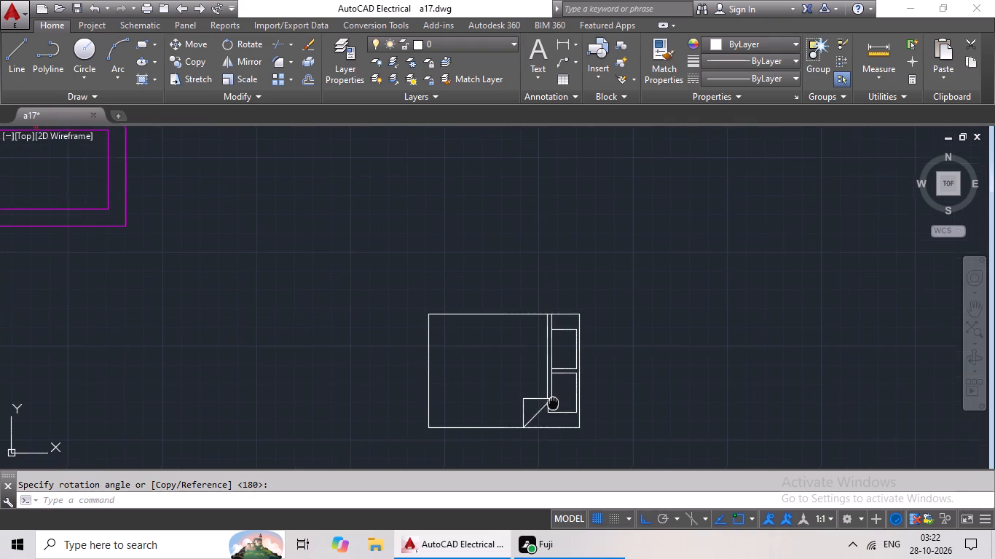
middle_drag(553, 392, 554, 338)
click(547, 309)
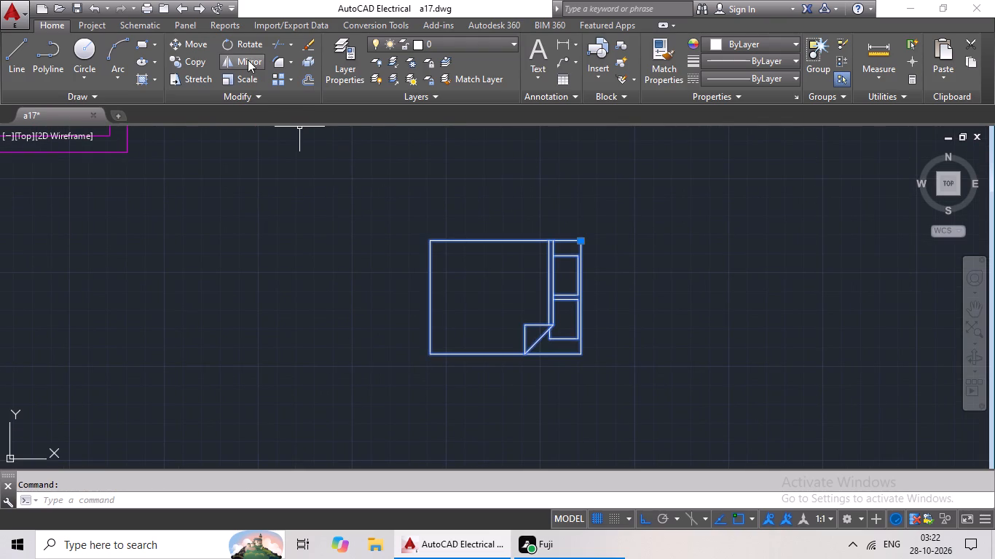
drag(243, 76, 251, 84)
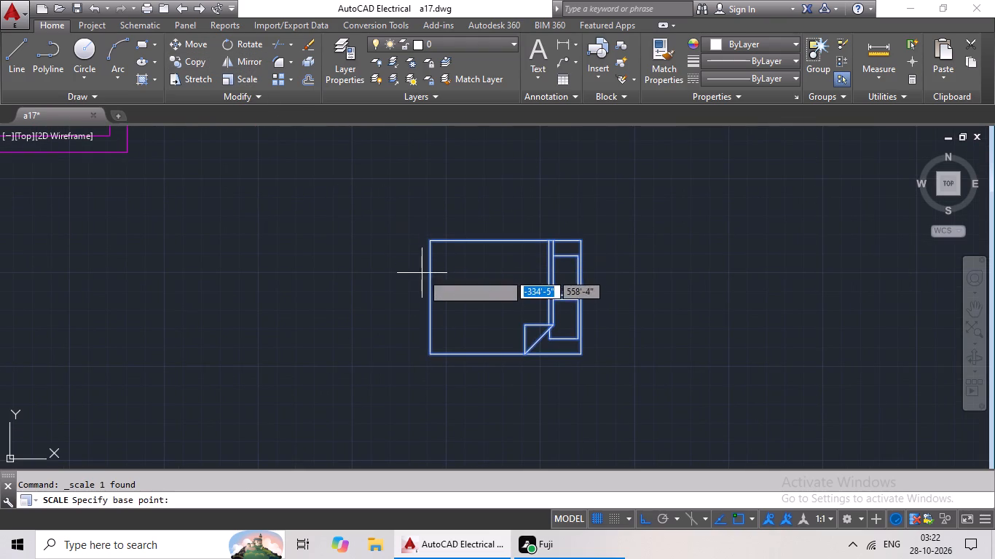
click(430, 299)
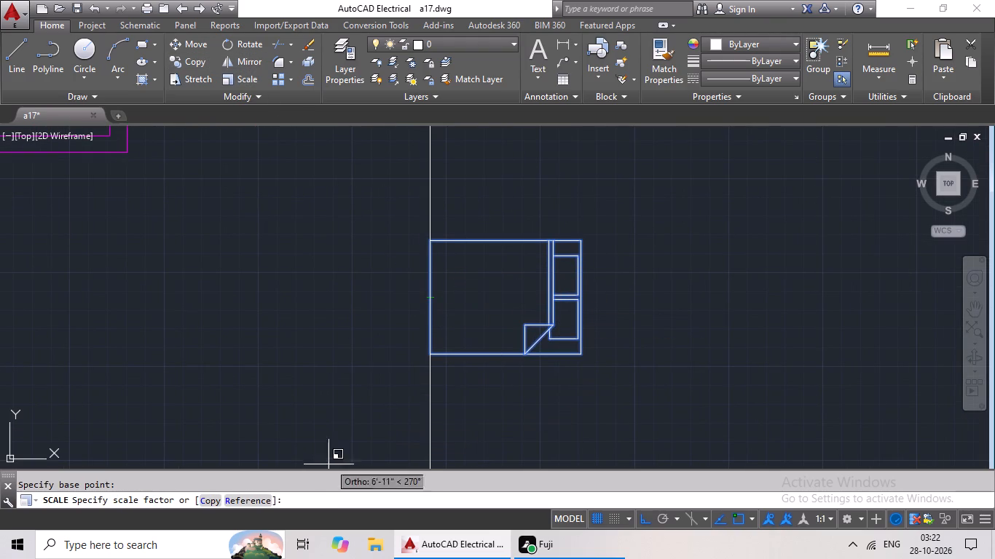
click(262, 498)
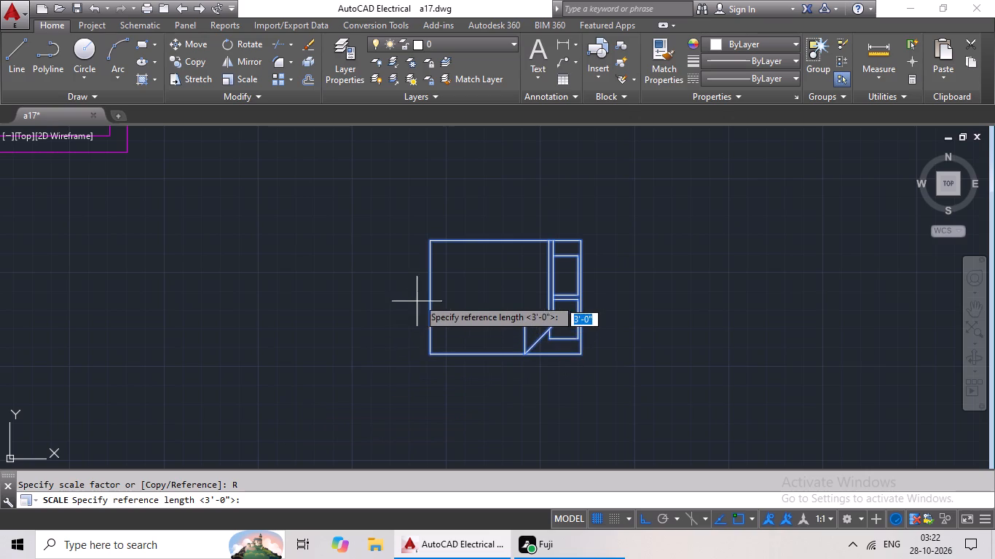
click(429, 299)
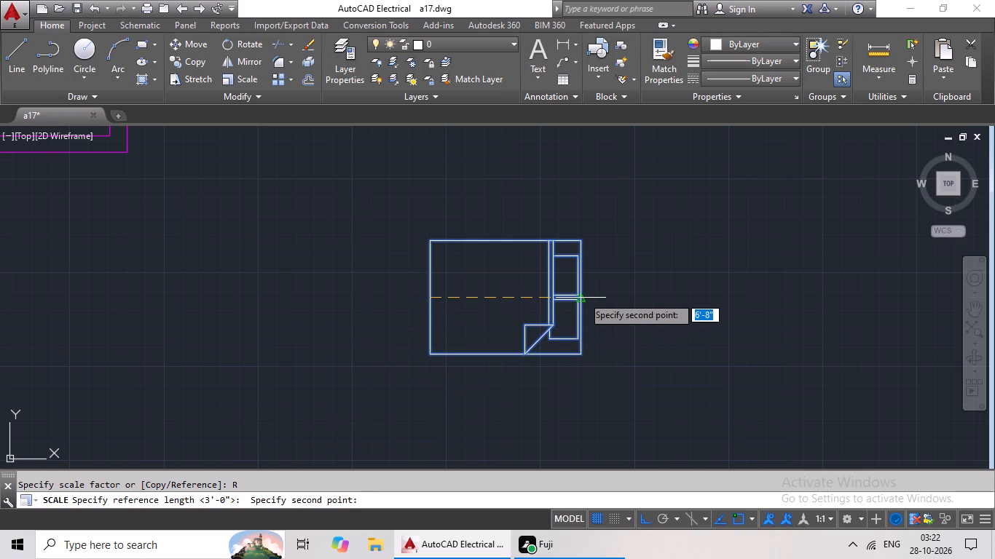
click(582, 296)
click(527, 296)
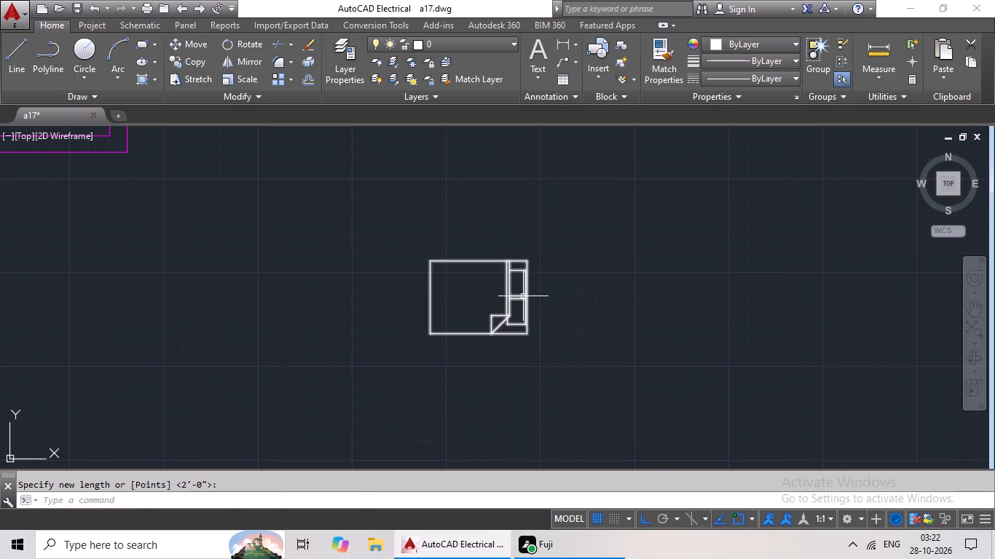
Copy the scaled-down bed into the left apartment's lower central room, with its pillows towards the shared middle wall.
scroll(523, 296, up, 1)
scroll(523, 296, down, 3)
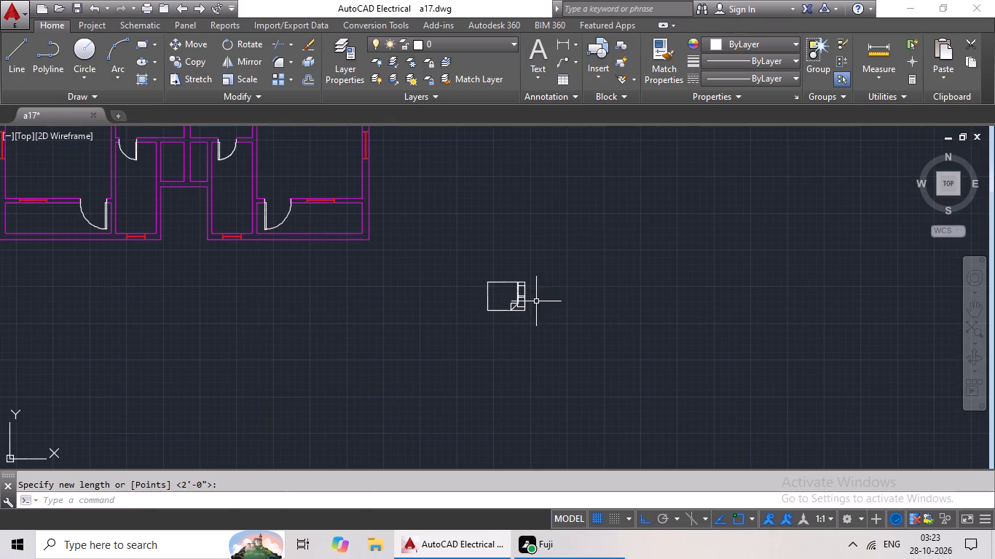
click(519, 296)
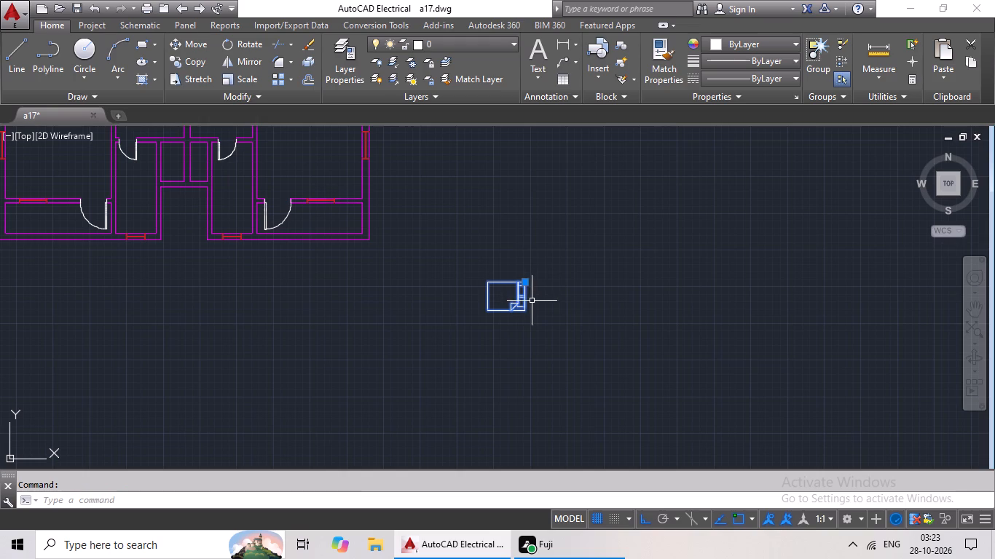
key(ctrl+c)
key(ctrl+v)
scroll(344, 307, down, 1)
middle_drag(352, 311, 487, 365)
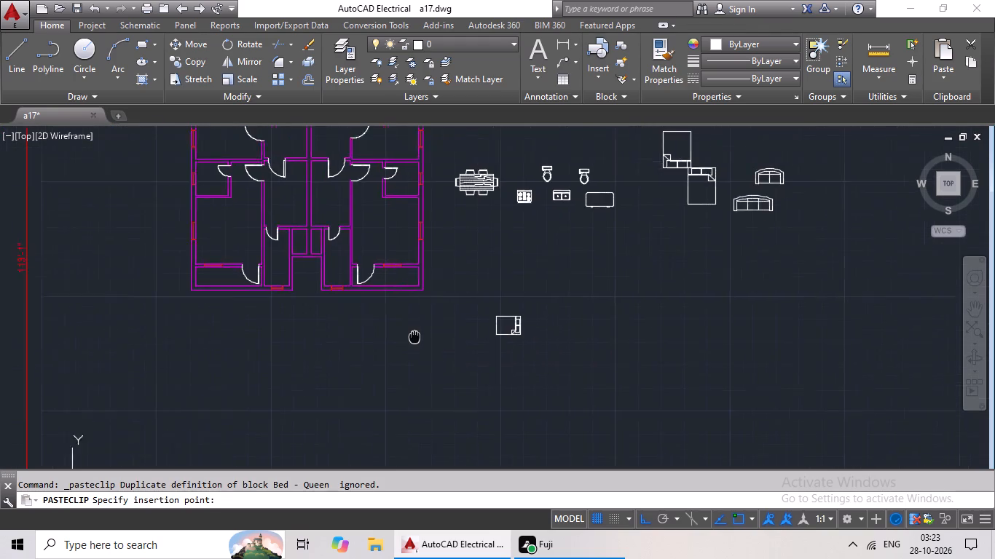
middle_drag(487, 365, 526, 370)
scroll(401, 237, up, 3)
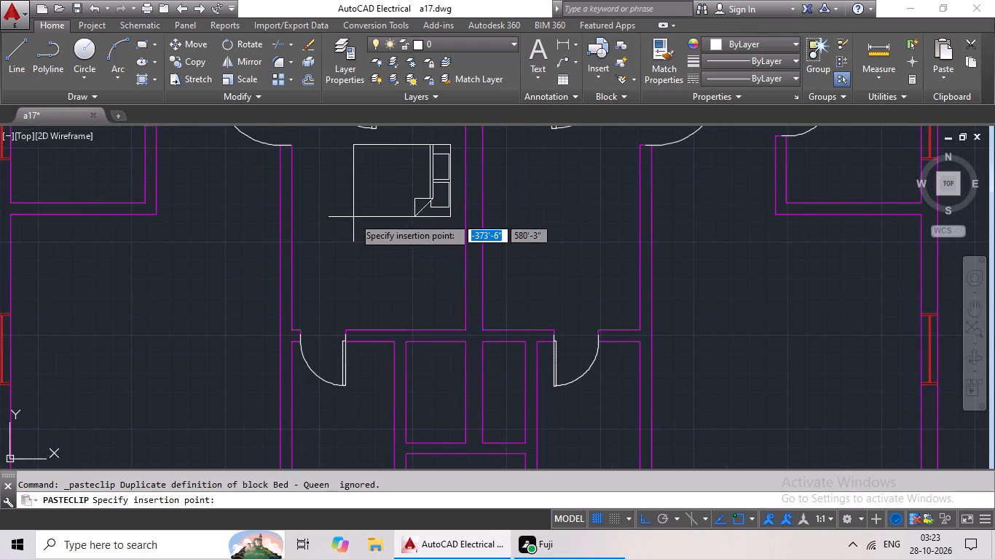
middle_drag(354, 217, 351, 310)
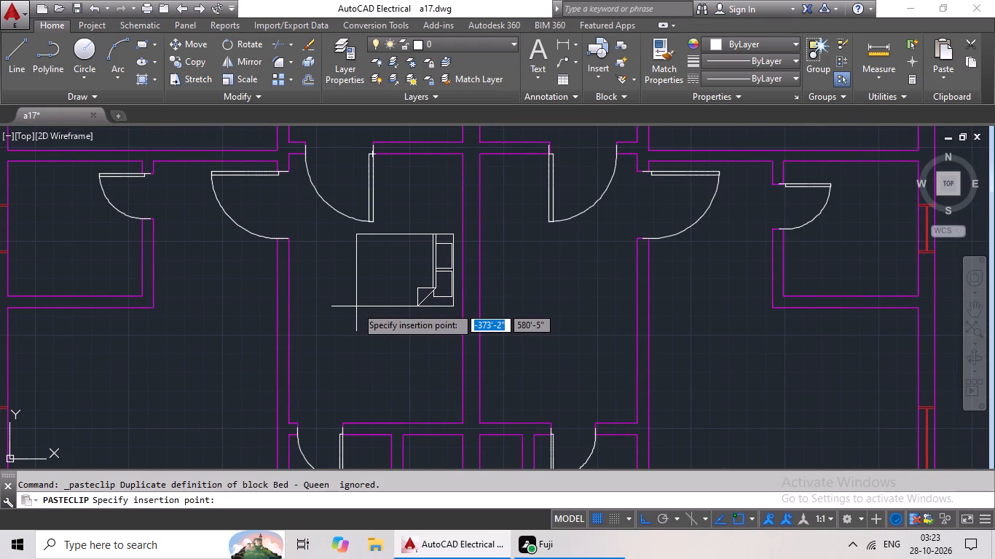
click(356, 306)
Rotate the scaled-down bed outside the plan 180° about its upper pillow-side corner.
scroll(519, 300, down, 1)
middle_drag(586, 332, 508, 217)
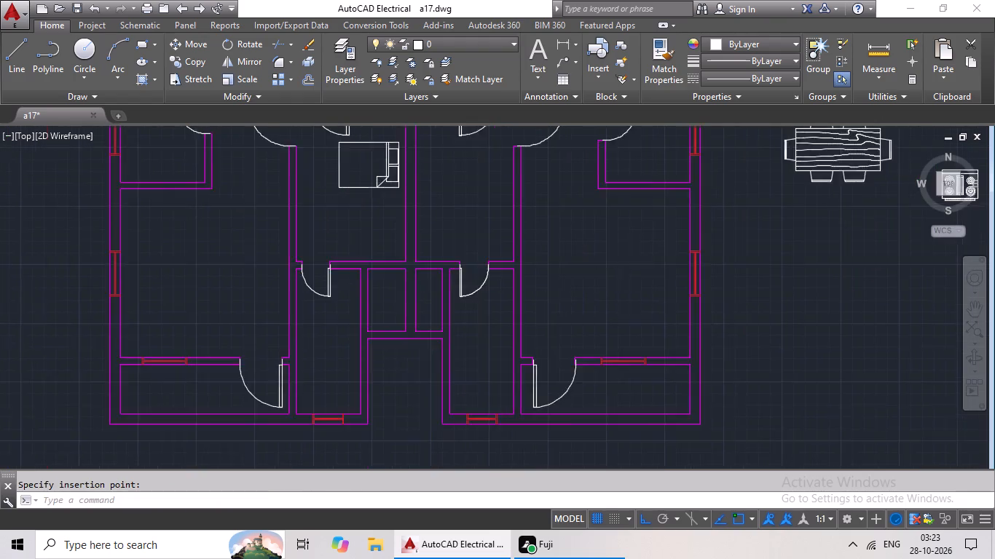
scroll(645, 273, down, 1)
middle_drag(734, 285, 547, 204)
click(647, 326)
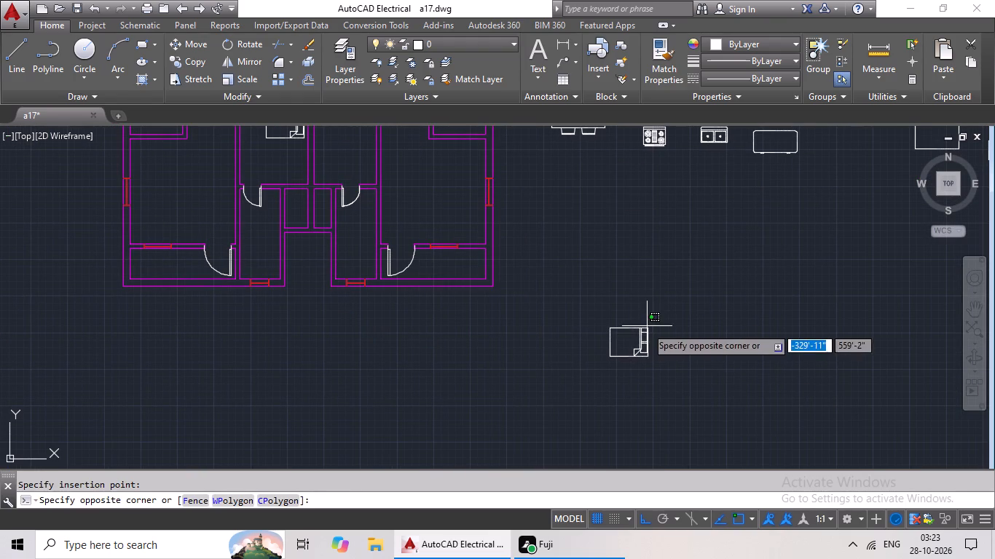
click(643, 335)
click(252, 44)
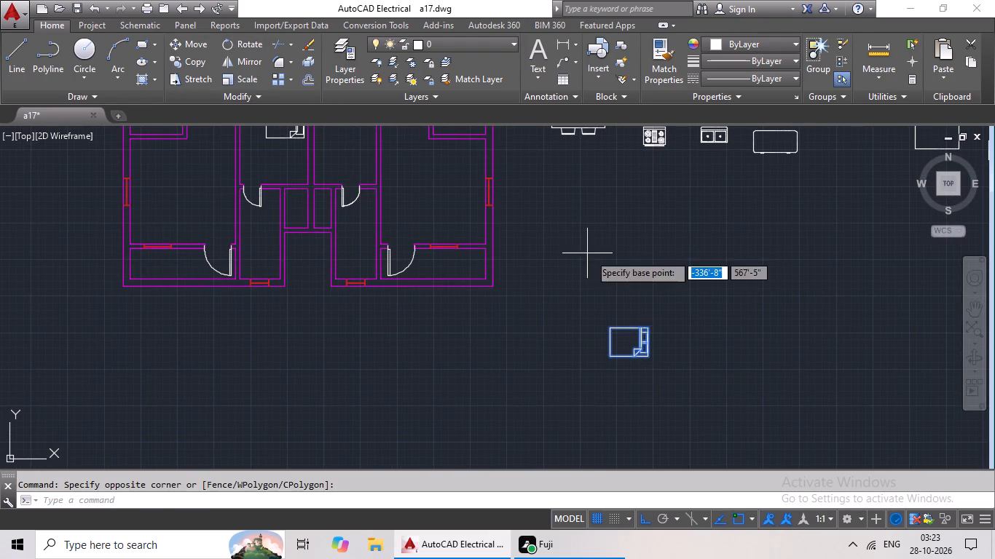
click(649, 325)
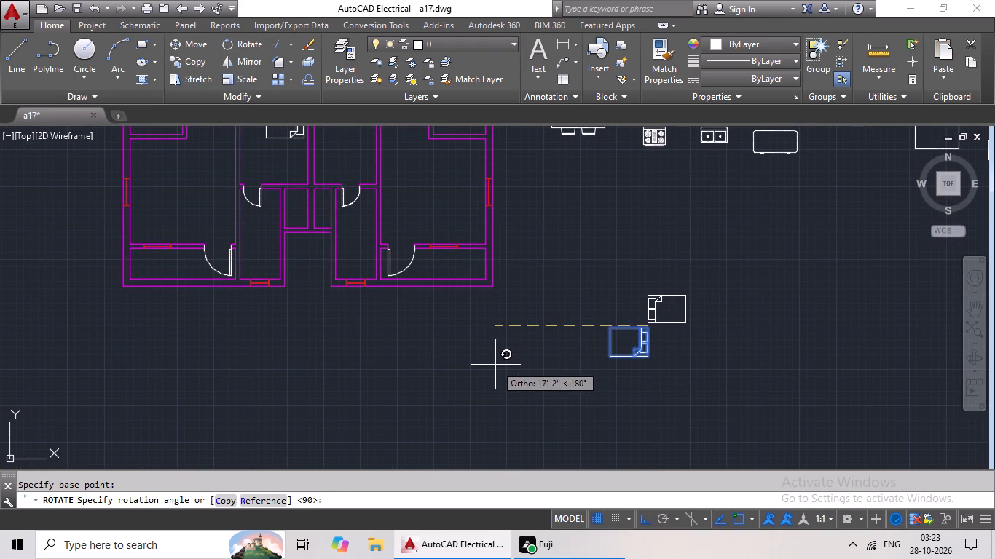
click(495, 365)
Copy the rotated scaled-down bed into the right apartment's lower central room, with its pillows towards the shared middle wall.
click(647, 311)
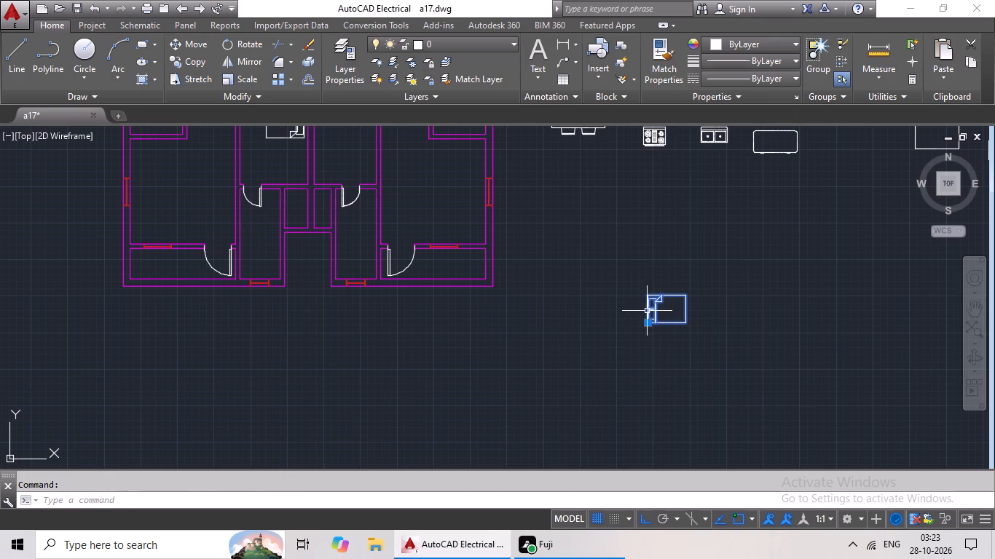
key(ctrl+c)
key(ctrl+v)
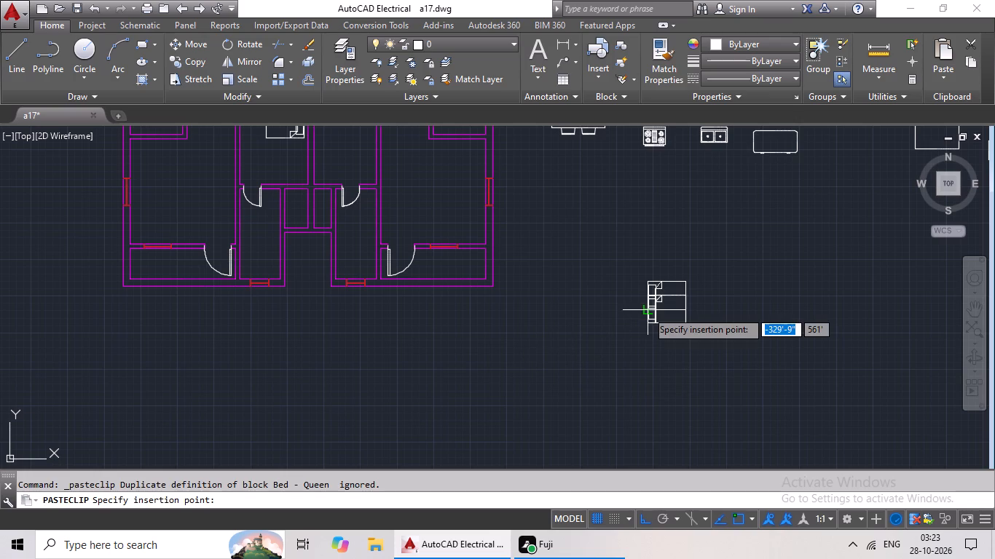
middle_drag(495, 251, 495, 375)
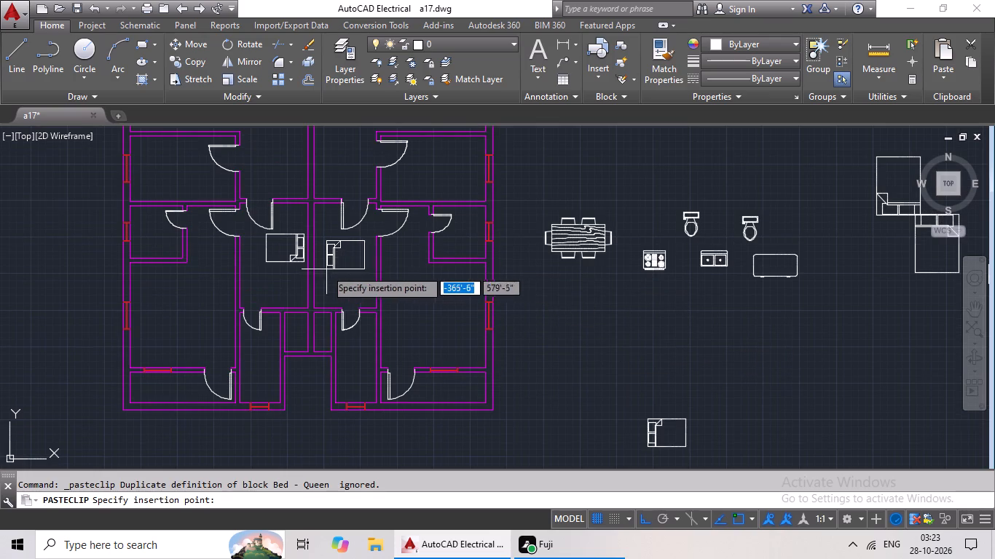
scroll(323, 266, up, 3)
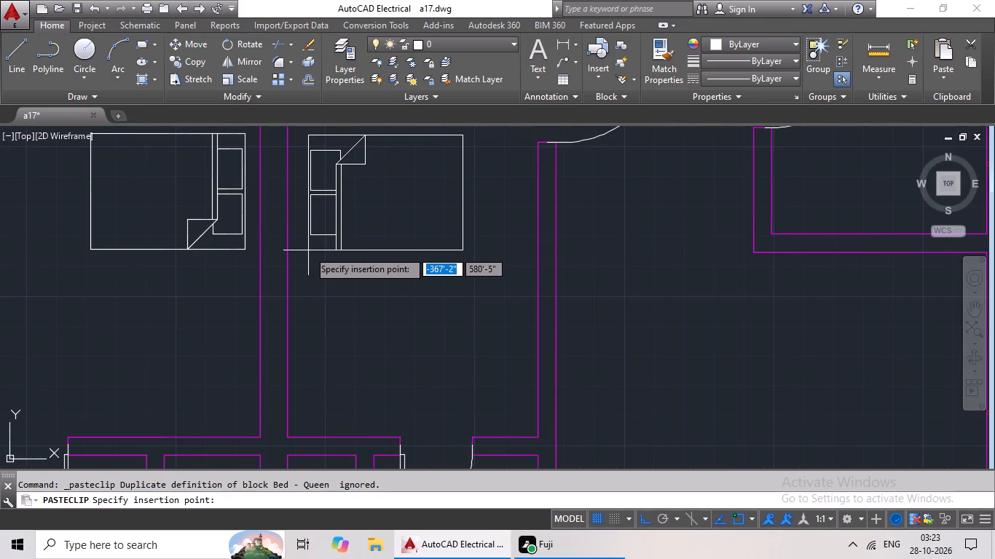
click(308, 250)
scroll(463, 264, down, 3)
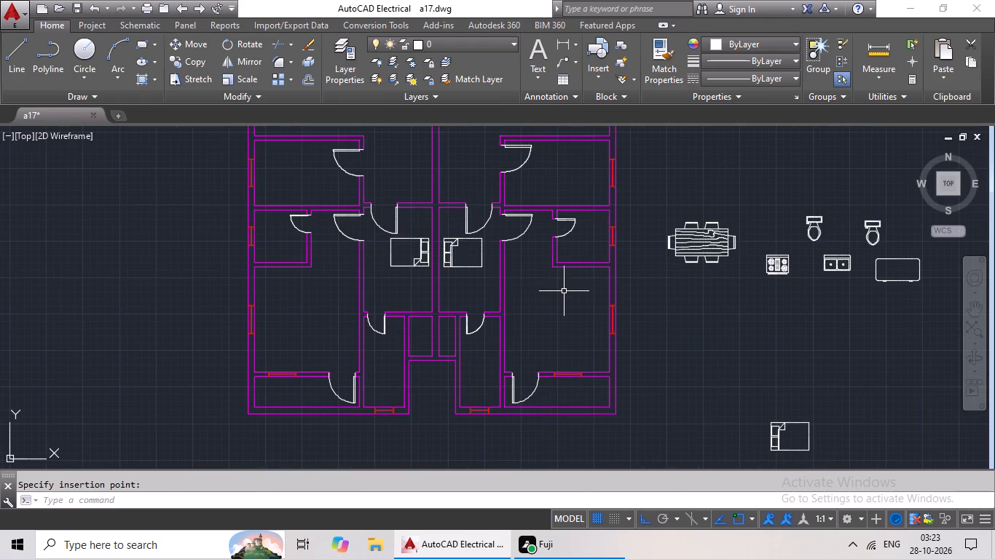
Rotate the dining set outside the plan 90° about its upper-right table corner so that it stands vertically.
middle_drag(566, 291, 516, 286)
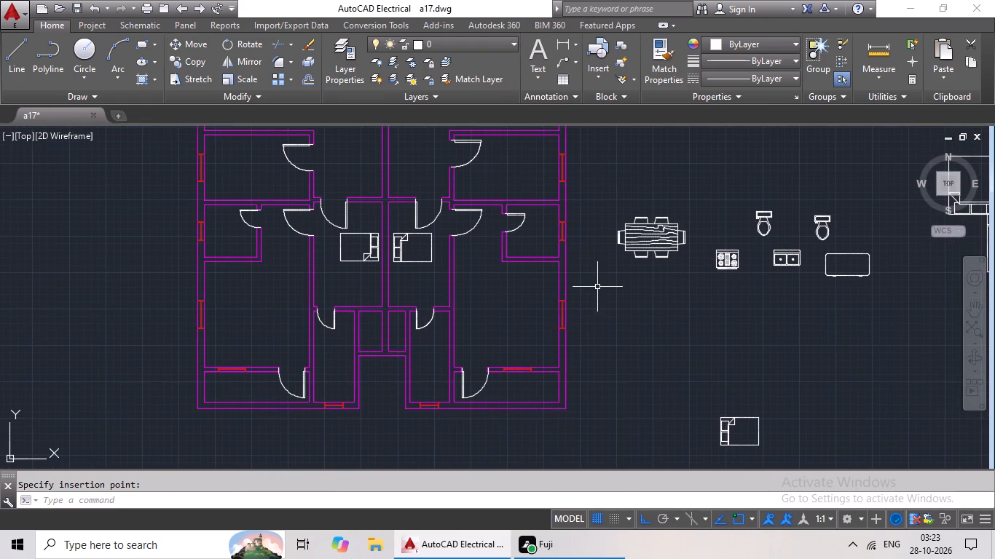
scroll(598, 304, down, 1)
middle_drag(519, 322, 453, 335)
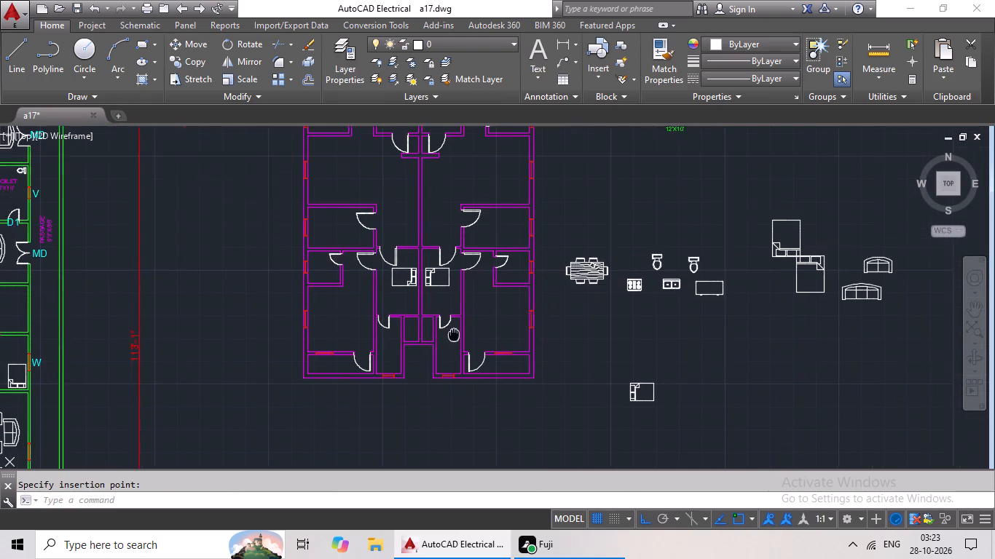
middle_drag(453, 335, 453, 336)
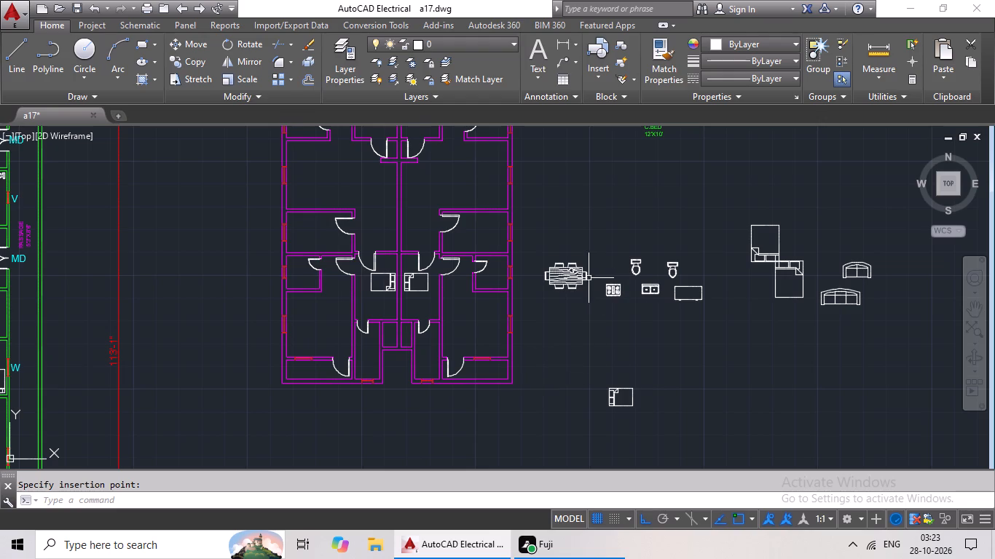
click(566, 277)
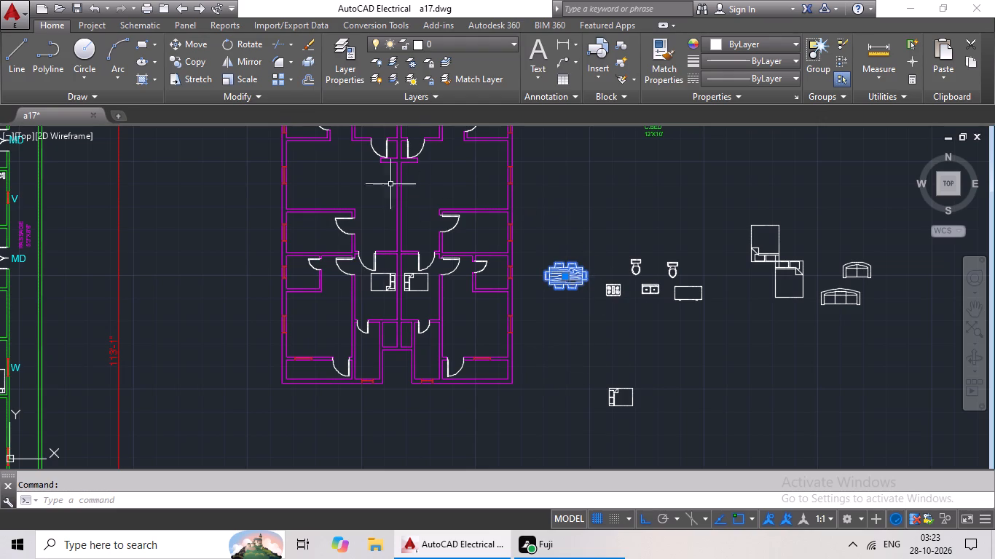
click(259, 44)
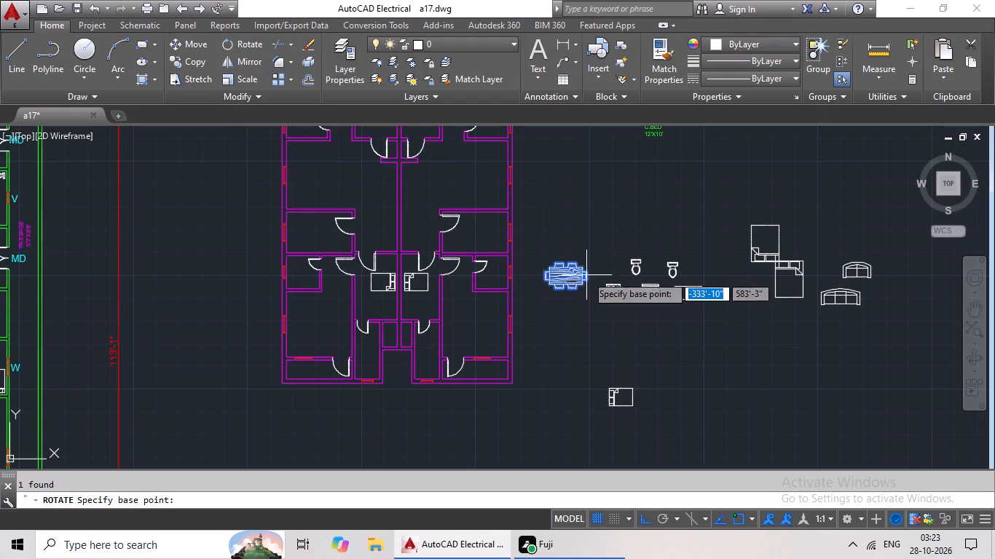
click(583, 266)
click(577, 221)
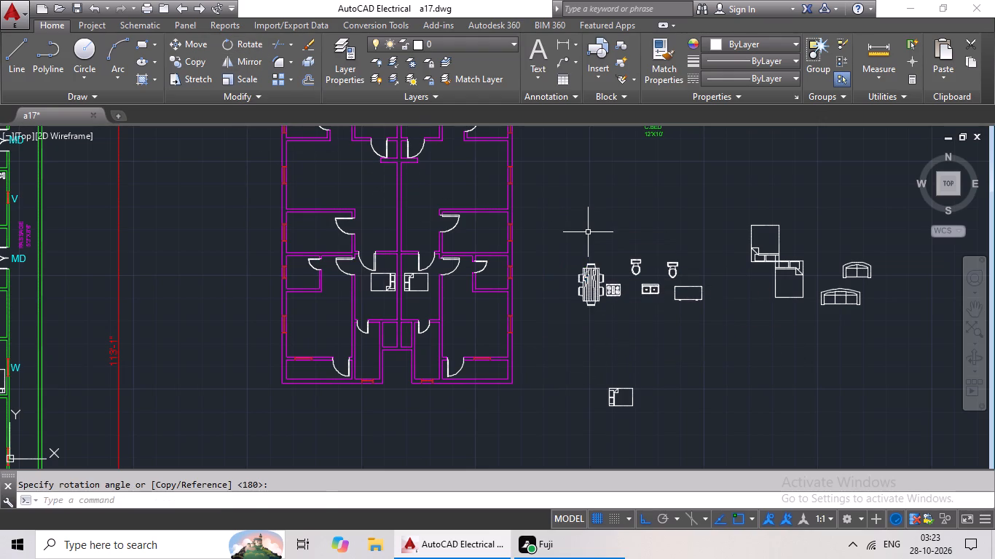
Copy the rotated dining set into the left apartment's central space, just above the small bedroom's door.
click(599, 277)
key(ctrl+c)
key(ctrl+v)
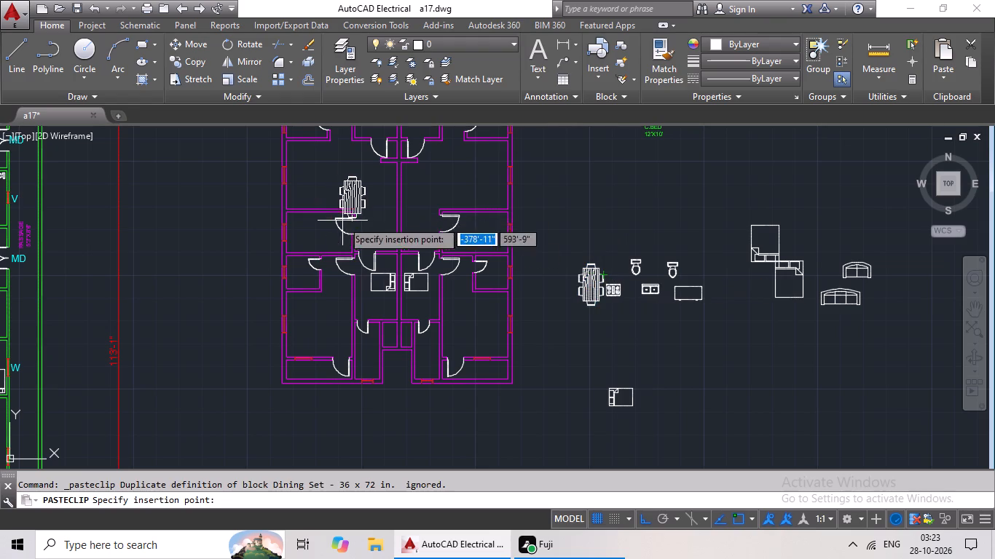
scroll(370, 237, up, 4)
click(319, 260)
scroll(441, 253, down, 2)
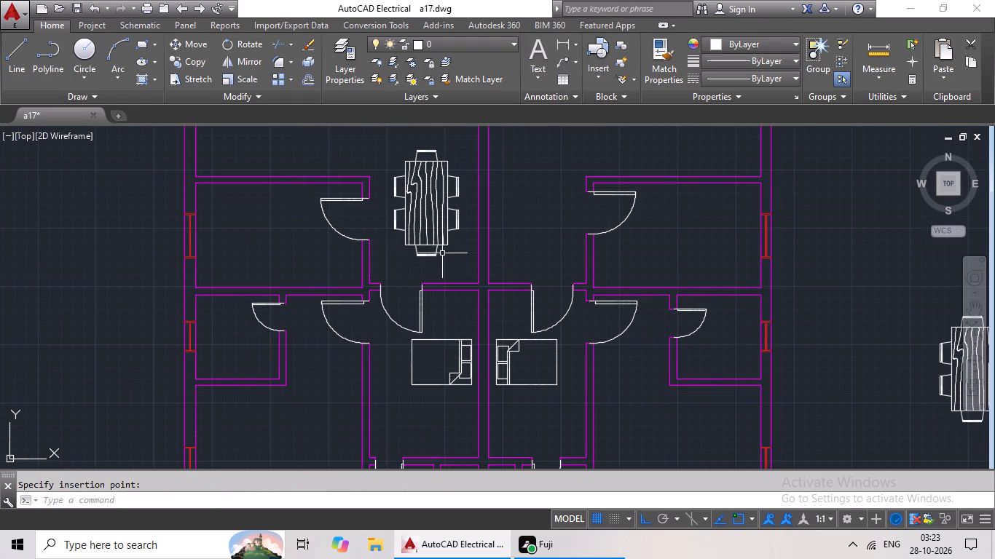
Place another copy of the dining set in the right apartment's central space, opposite the left one across the shared wall.
key(ctrl+c)
key(ctrl+v)
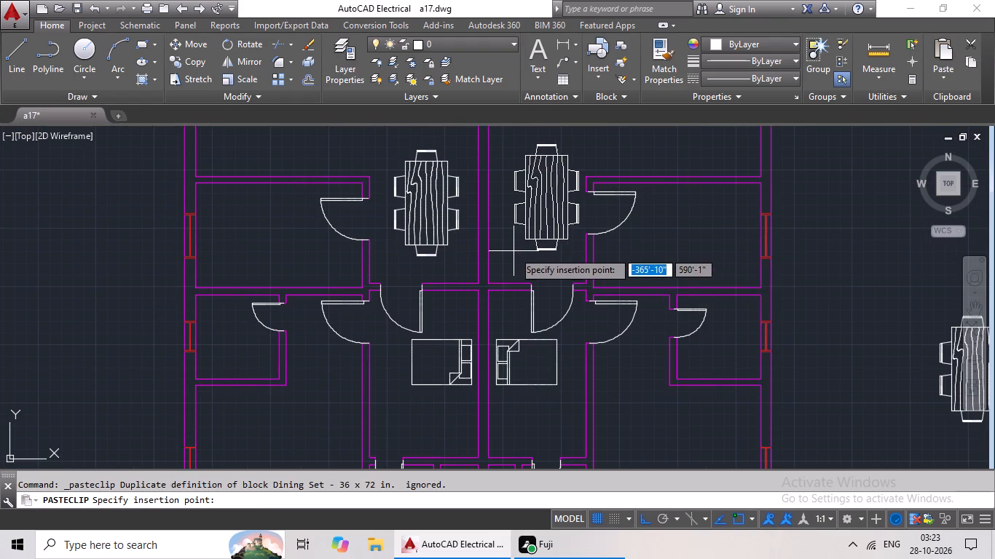
click(505, 253)
scroll(667, 237, down, 2)
middle_drag(775, 218, 648, 213)
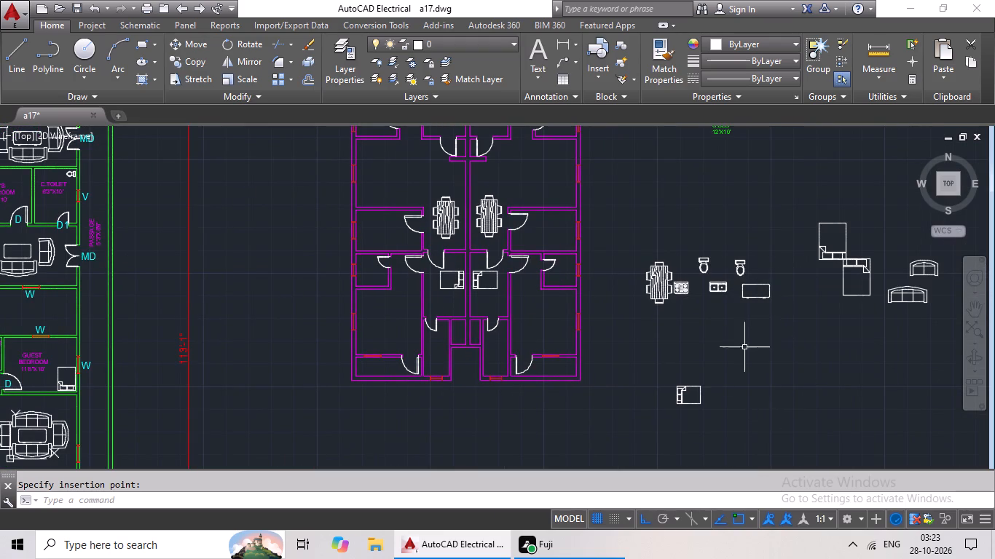
Scale the right-hand spare toilet by reference from its tank's top midpoint, using its full length as reference, to roughly three-fifths size.
scroll(747, 263, up, 3)
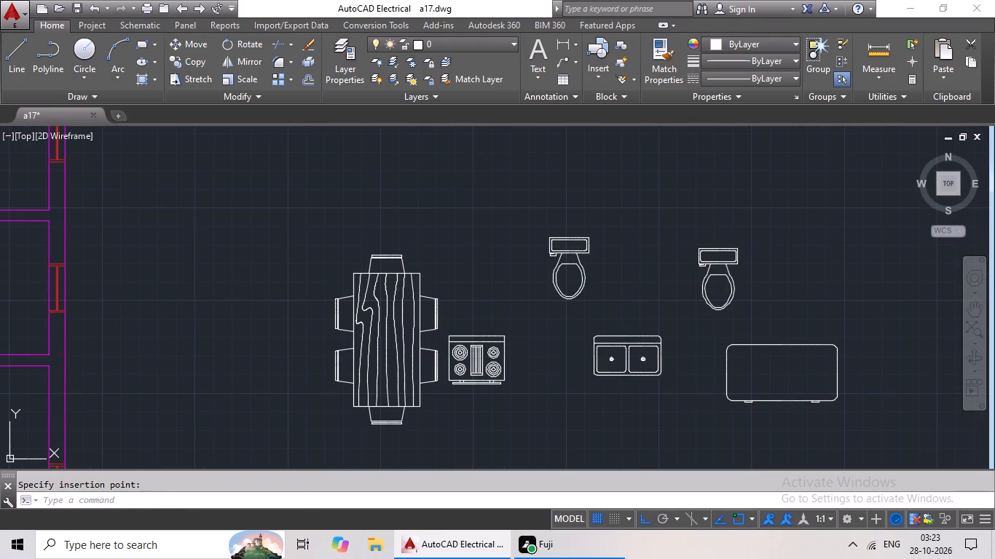
click(723, 270)
click(717, 279)
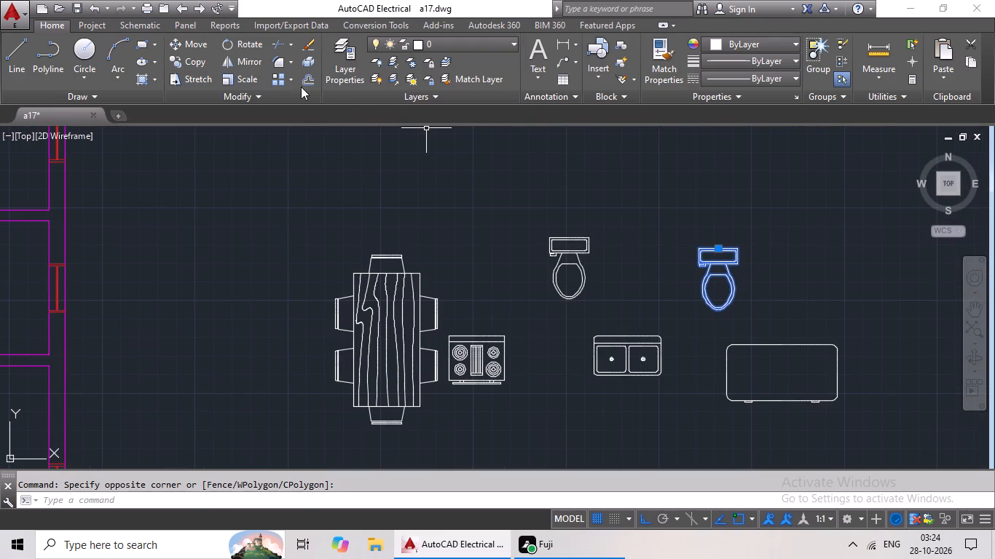
click(243, 73)
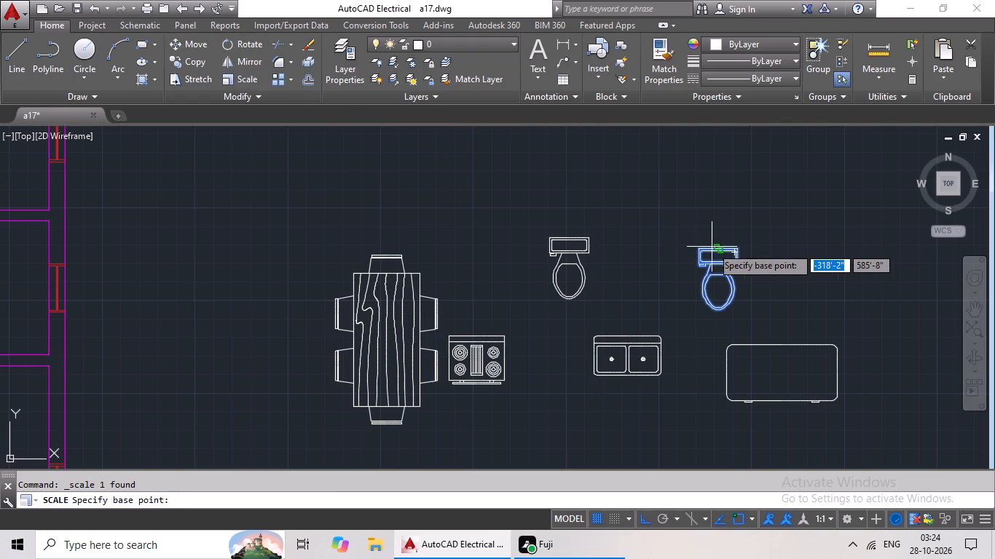
scroll(711, 247, up, 3)
click(737, 253)
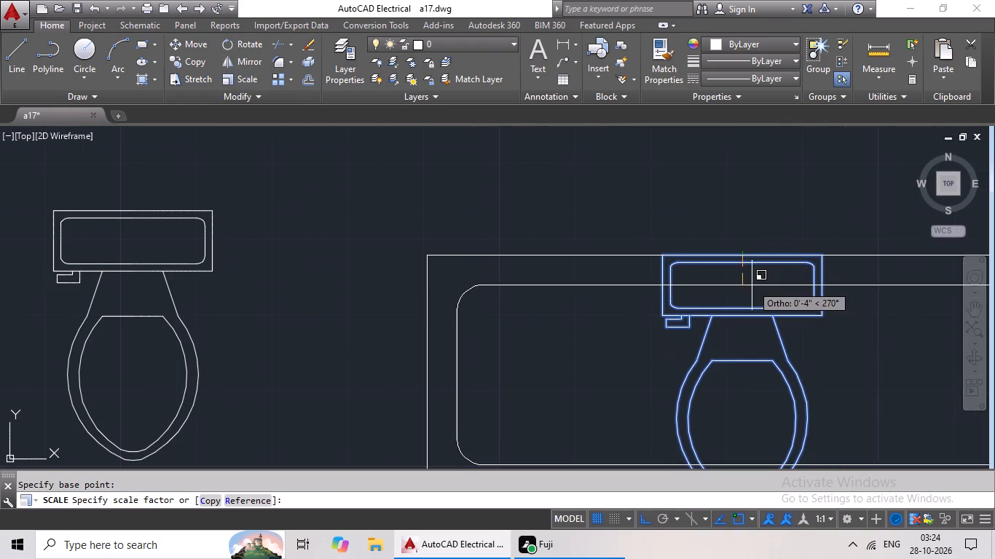
middle_drag(752, 286, 752, 182)
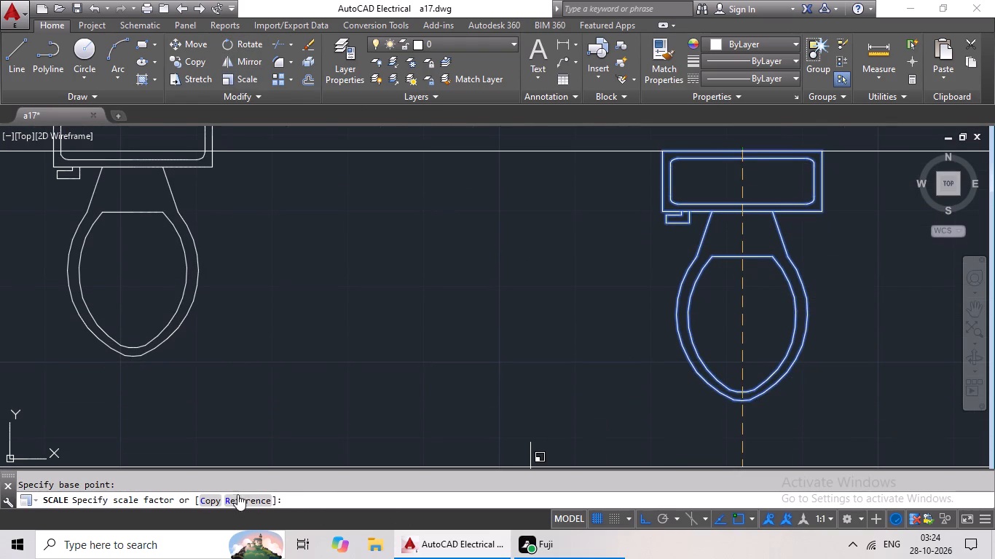
click(238, 497)
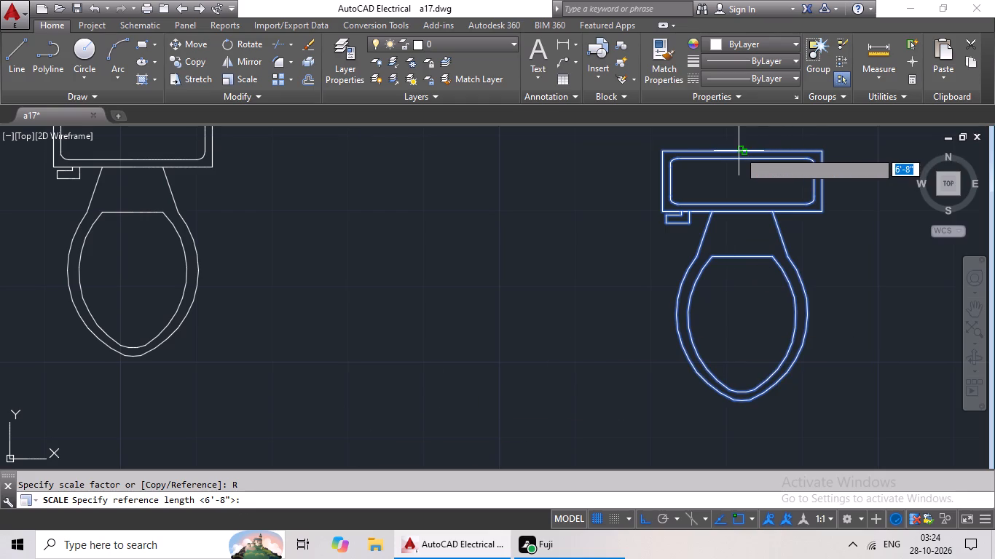
click(741, 151)
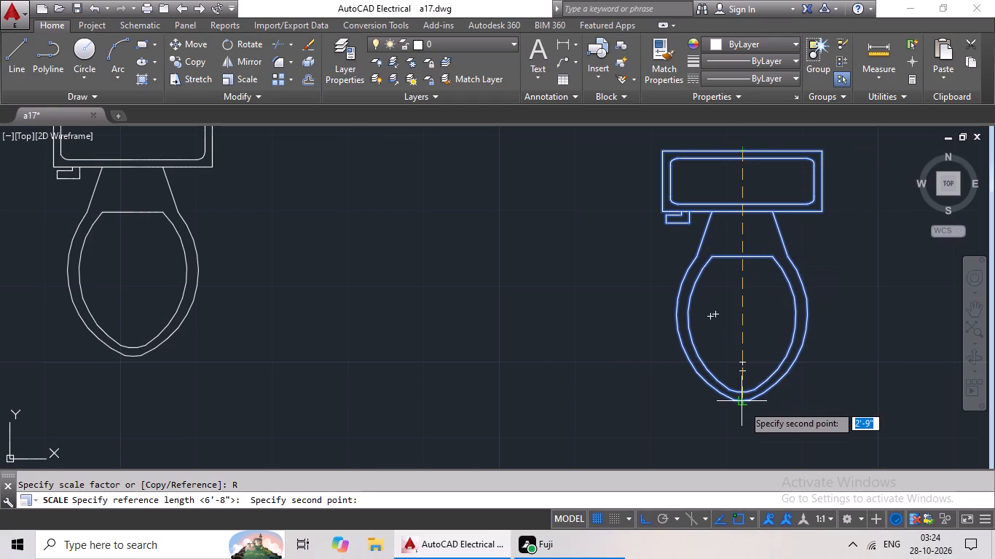
click(743, 405)
click(757, 299)
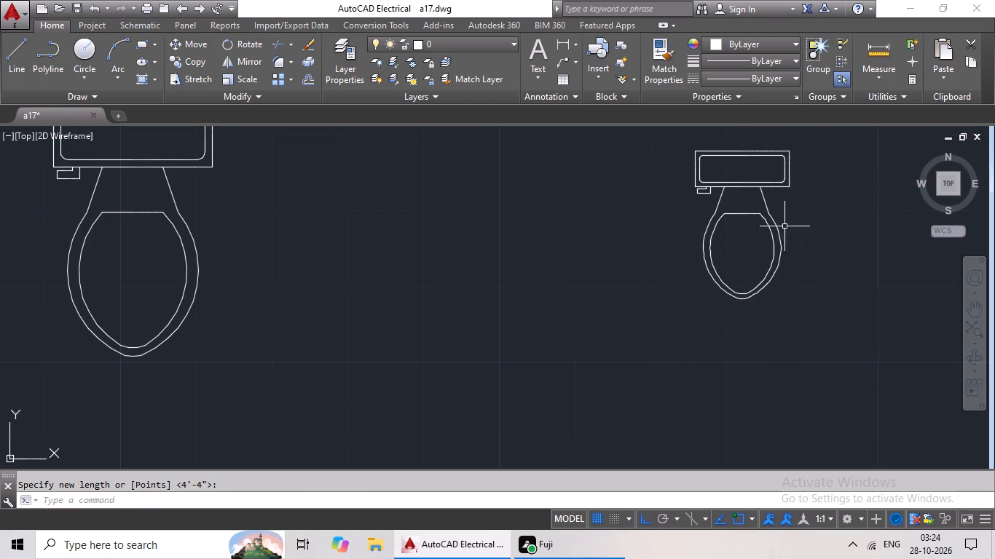
Rotate the scaled-down toilet 90° about its tank's upper-left corner so that the bowl faces right.
click(747, 213)
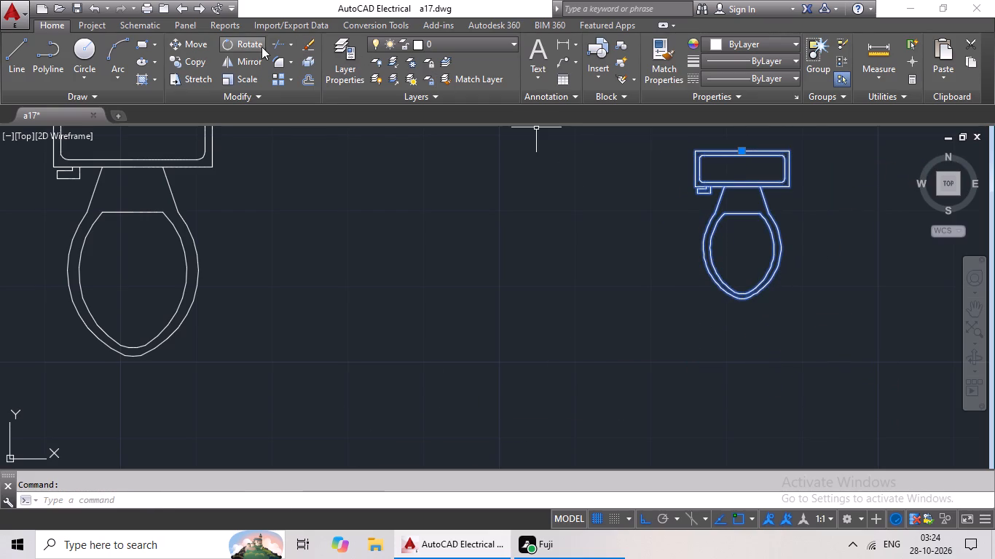
click(253, 43)
click(695, 148)
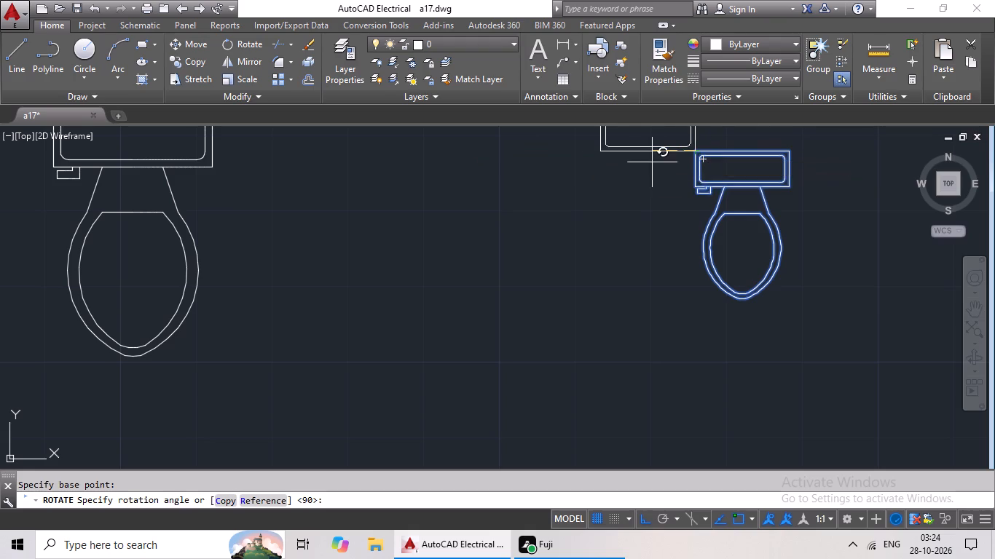
middle_drag(752, 164, 658, 283)
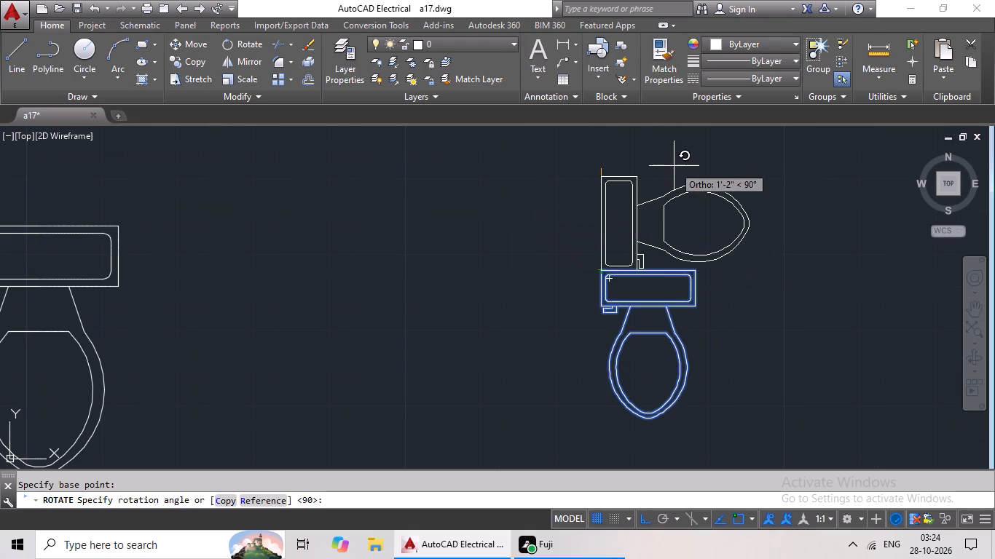
click(674, 166)
Copy the rotated small toilet into the lower-left corner of the left apartment's narrow bottom room, beside the window.
click(637, 207)
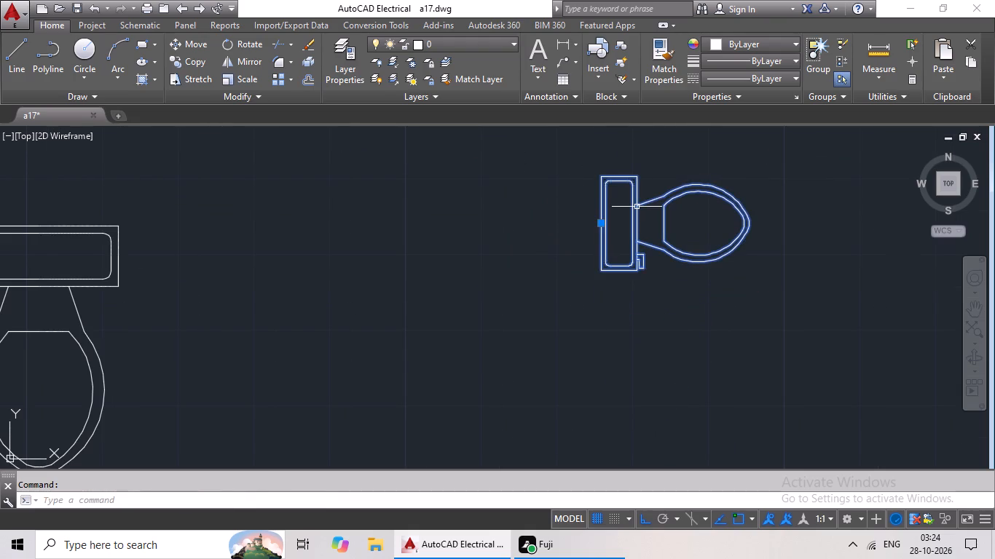
key(ctrl+c)
key(ctrl+v)
key(ctrl+v)
scroll(500, 258, down, 2)
middle_drag(511, 262, 678, 186)
scroll(671, 219, down, 2)
middle_drag(585, 290, 763, 214)
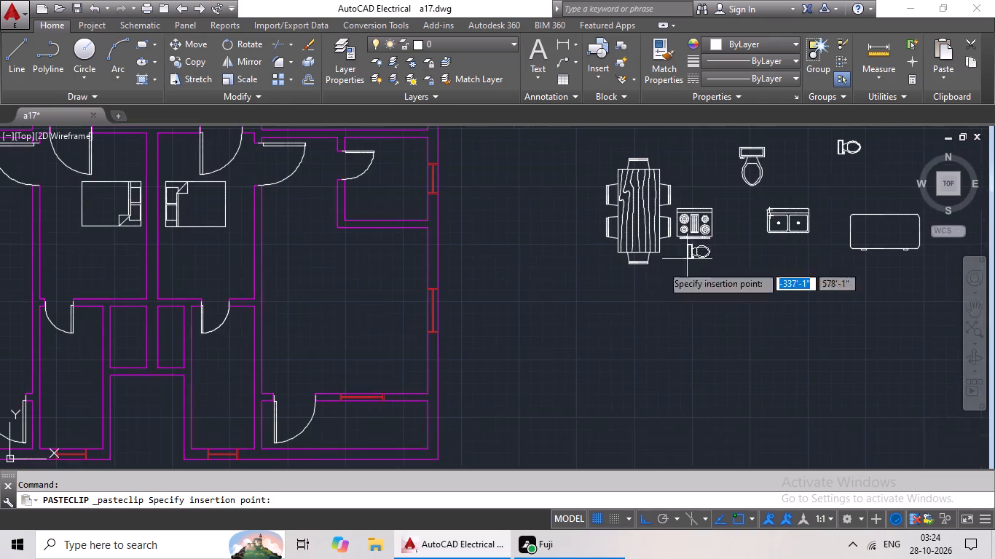
middle_drag(504, 298, 654, 211)
scroll(203, 338, up, 3)
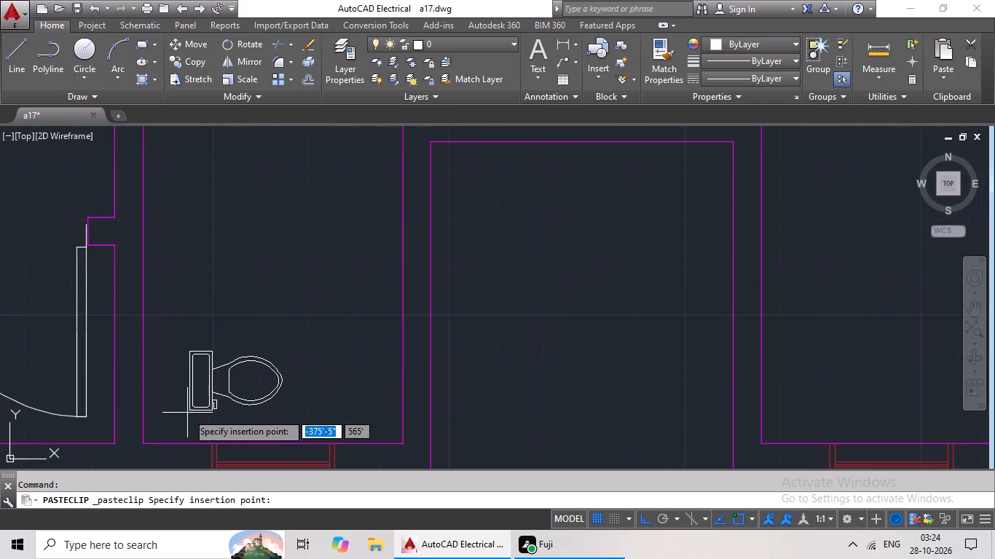
click(159, 421)
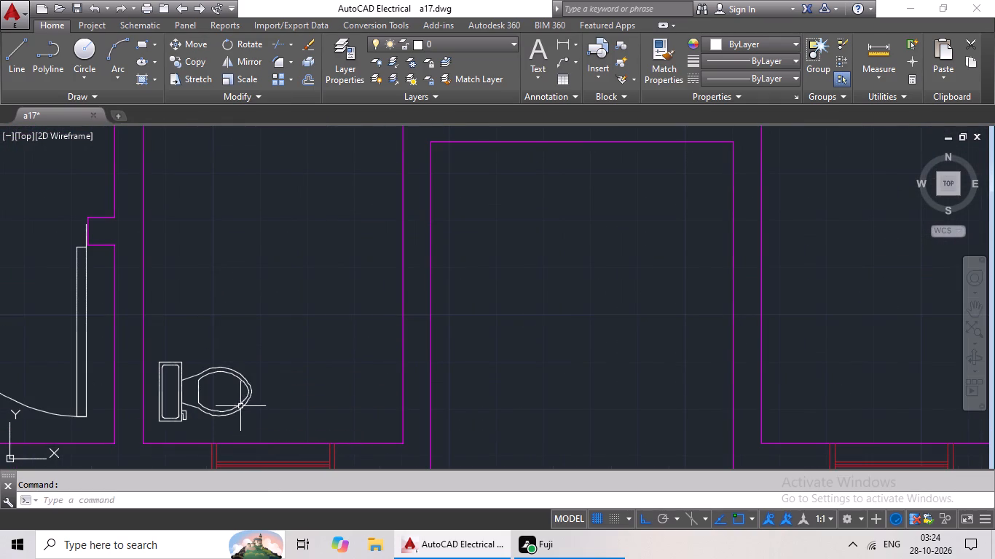
Place a copy of the small toilet in the lower-left corner of the left apartment's middle bathroom, against the outer wall.
key(ctrl+c)
key(ctrl+v)
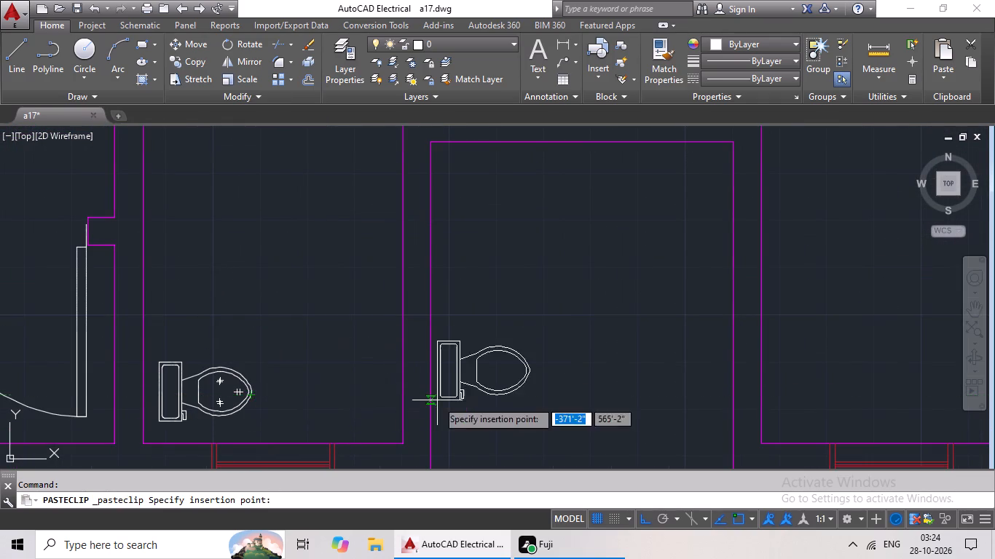
middle_drag(437, 400, 329, 356)
scroll(328, 359, down, 2)
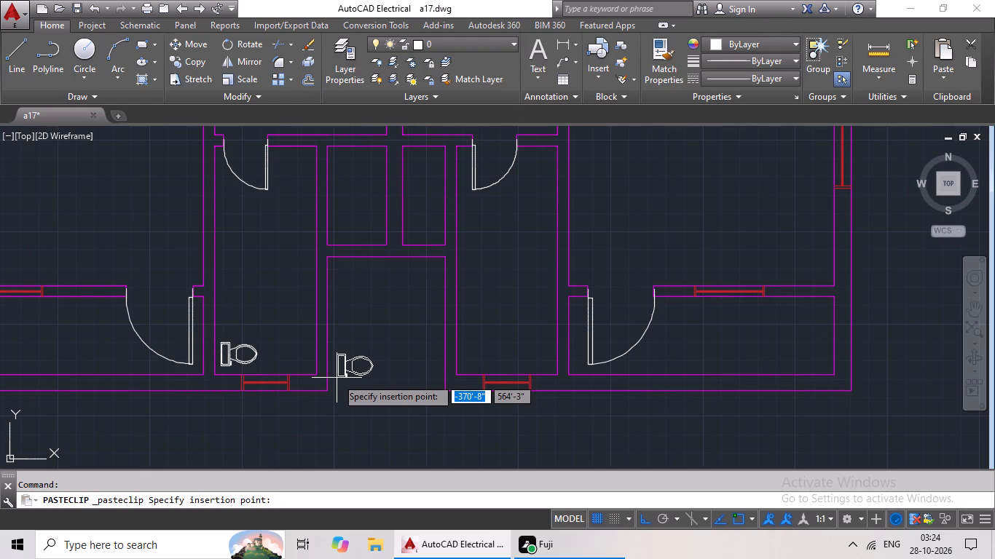
middle_drag(160, 302, 460, 421)
scroll(353, 282, down, 2)
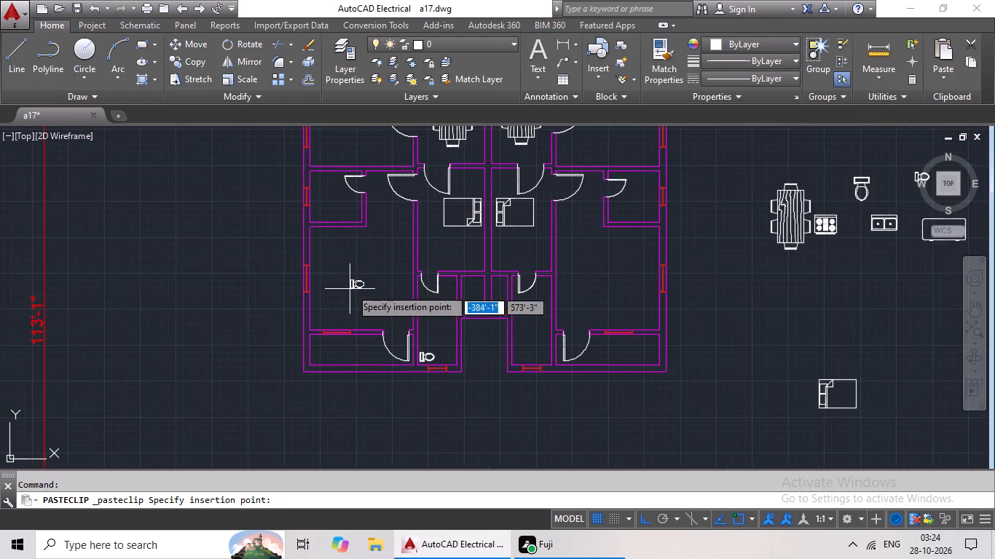
middle_drag(350, 288, 329, 322)
scroll(293, 261, up, 3)
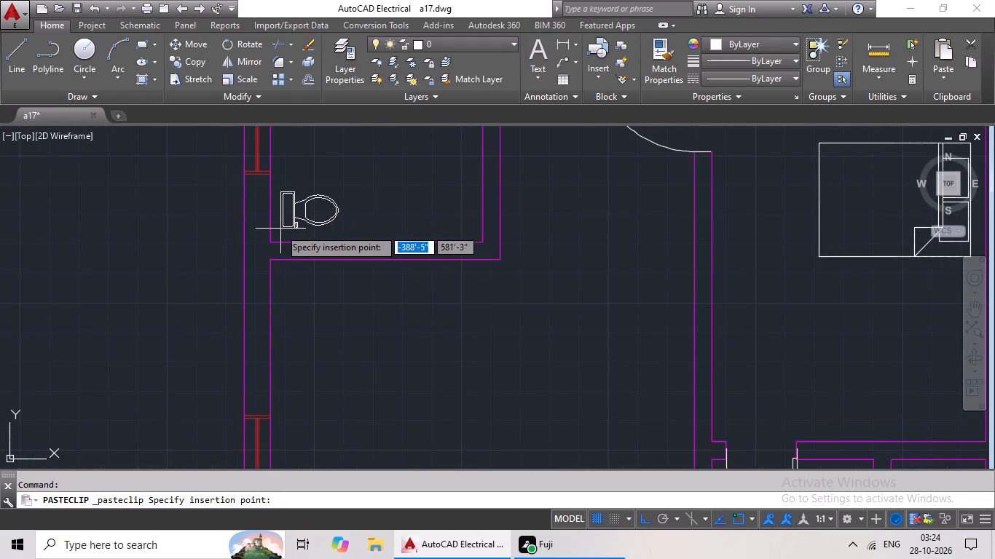
click(280, 229)
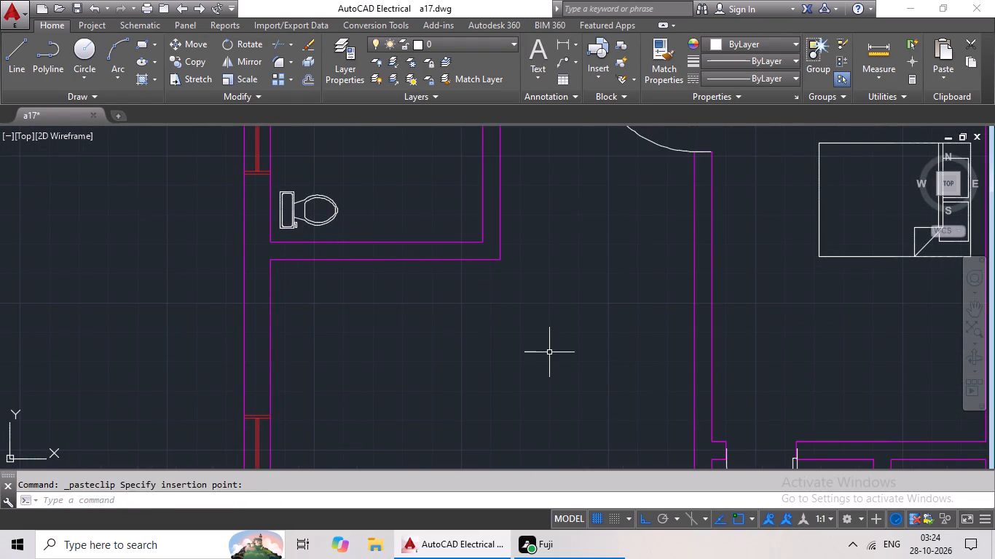
Place another small toilet in the lower-left corner of the left apartment's upper bathroom, below the top bedroom.
key(ctrl+c)
key(ctrl+v)
ctrl+scroll(549, 356, down, 3)
middle_drag(525, 272, 419, 389)
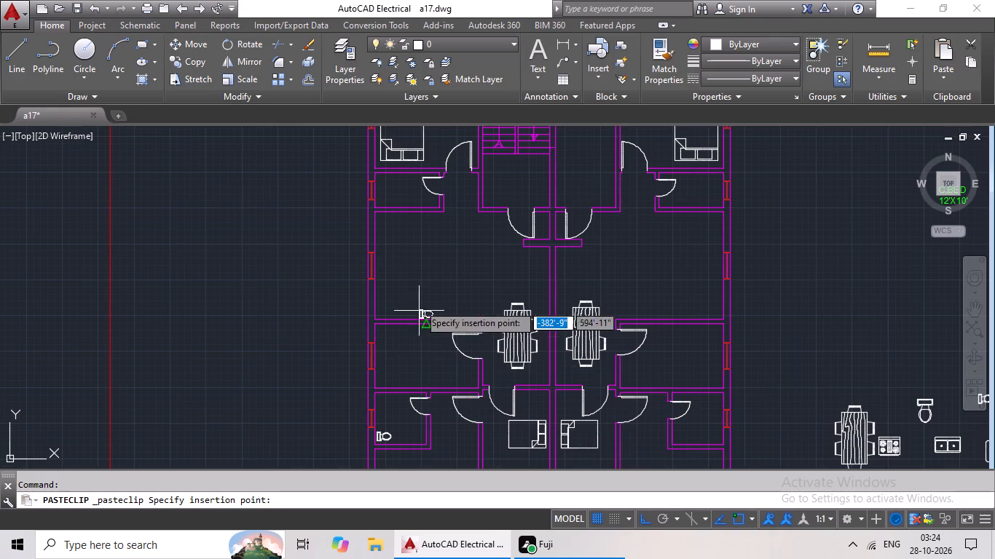
middle_drag(423, 287, 368, 378)
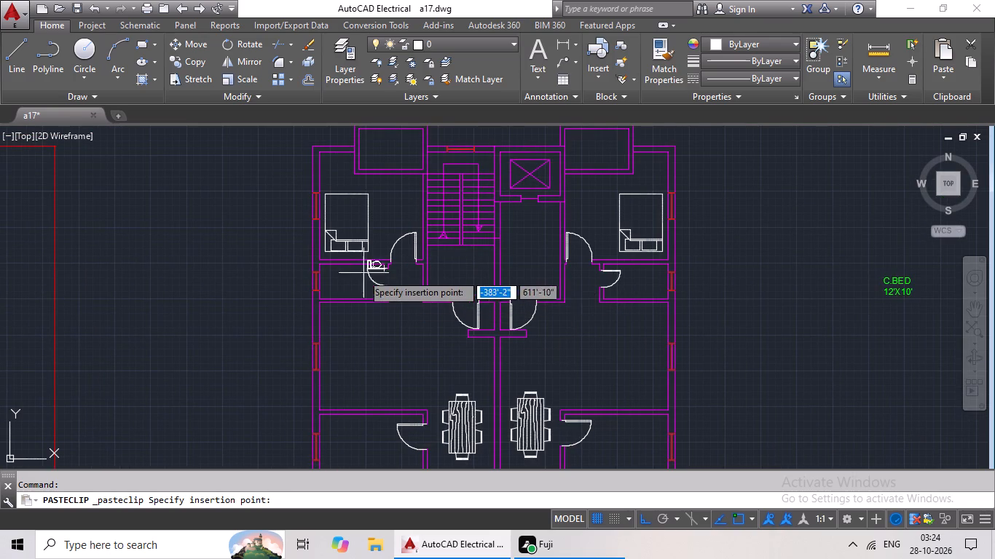
scroll(337, 277, up, 3)
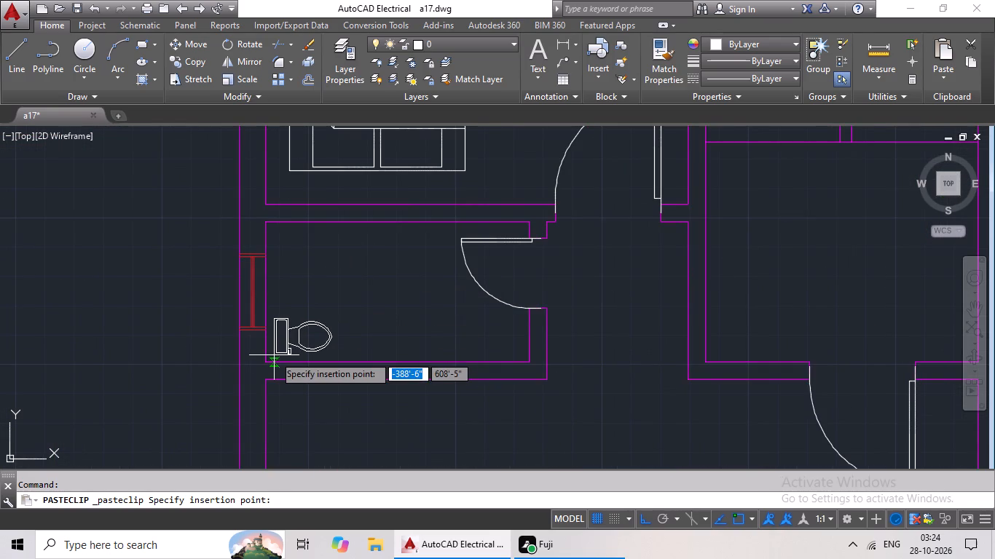
click(278, 346)
Rotate the small spare toilet outside the plan 180° about the front tip of its bowl so that the bowl faces left.
scroll(439, 343, down, 1)
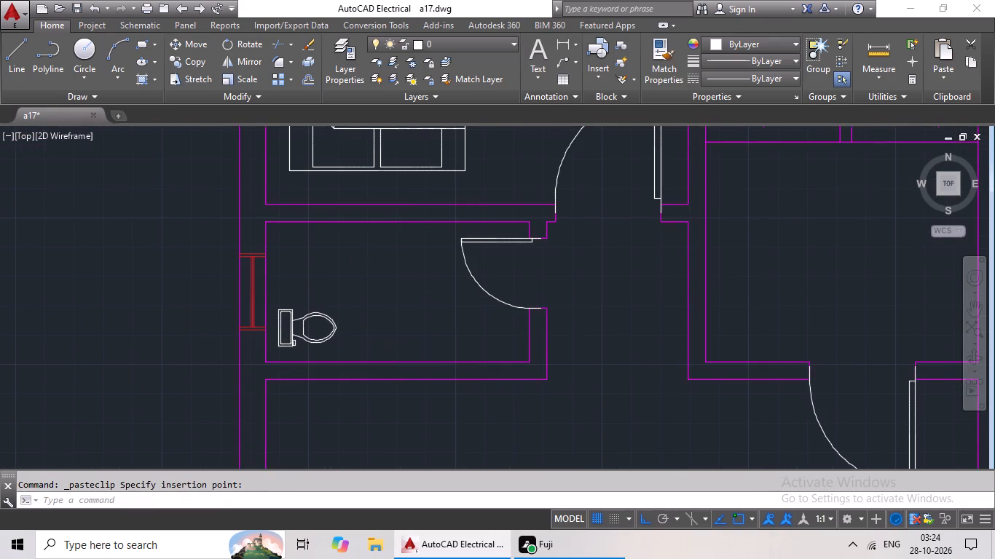
scroll(439, 343, down, 1)
middle_drag(557, 397, 318, 323)
scroll(412, 333, down, 2)
middle_drag(525, 361, 453, 148)
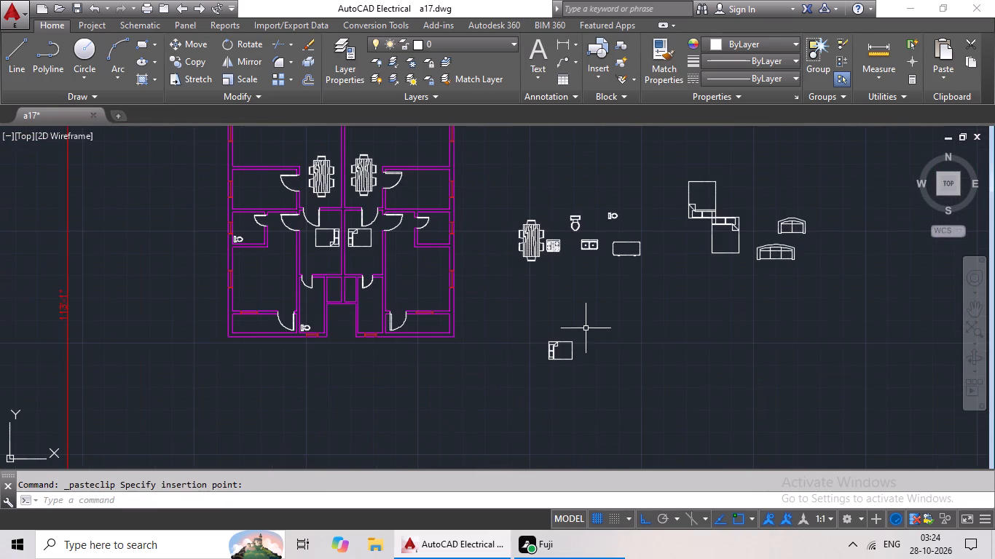
middle_drag(586, 328, 471, 319)
scroll(496, 197, up, 4)
click(503, 245)
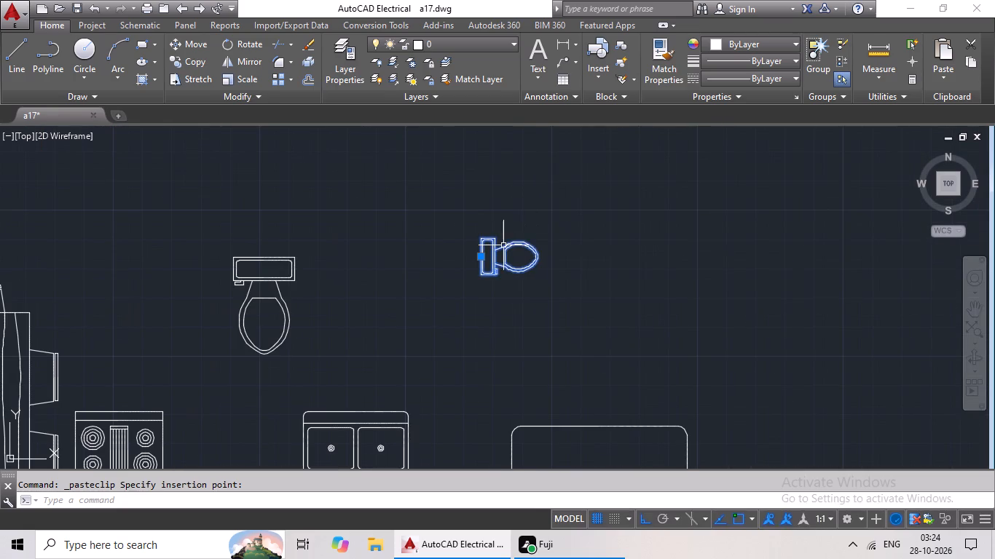
click(231, 45)
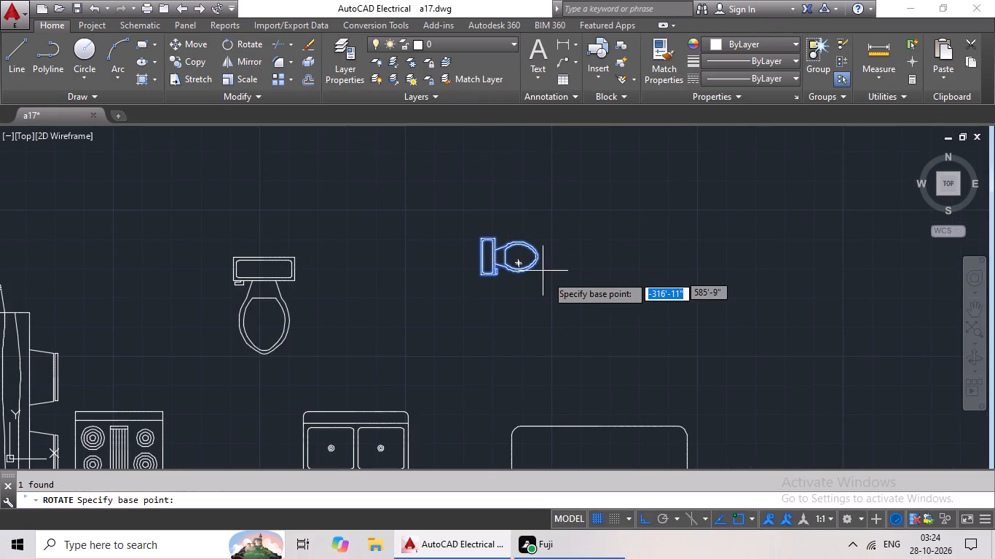
click(540, 254)
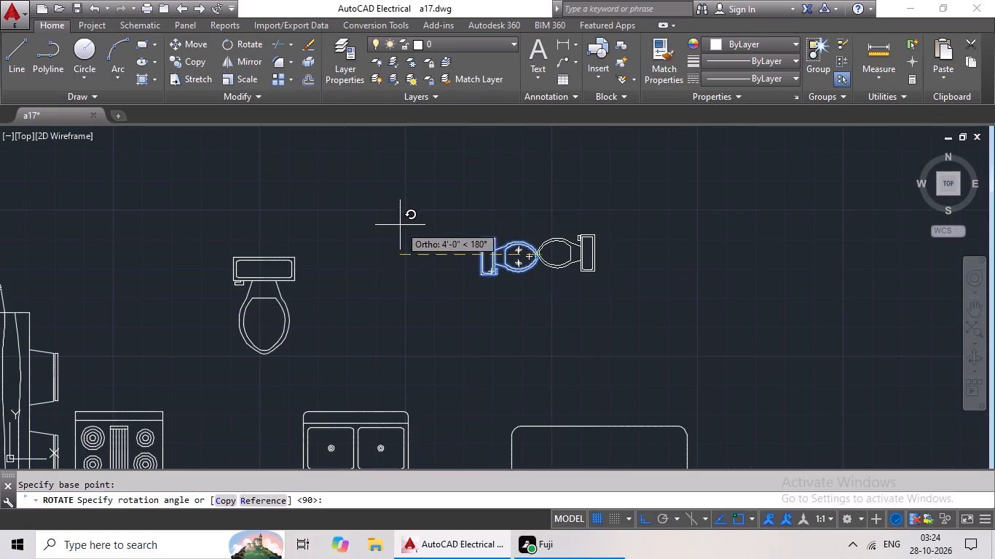
click(406, 215)
Copy the left-facing small toilet into the lower-right corner of the right apartment's narrow bottom room, beside the window.
click(550, 263)
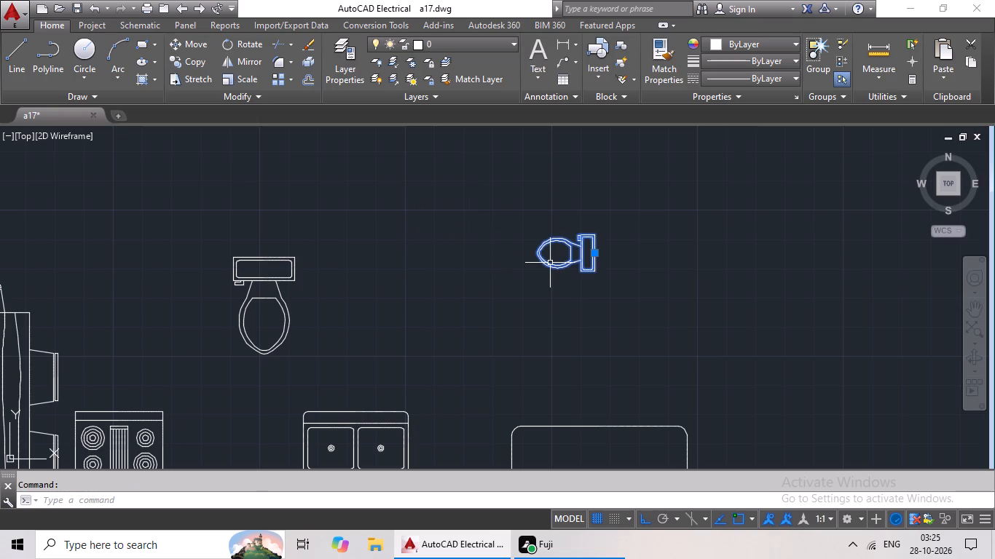
key(ctrl+c)
key(ctrl+v)
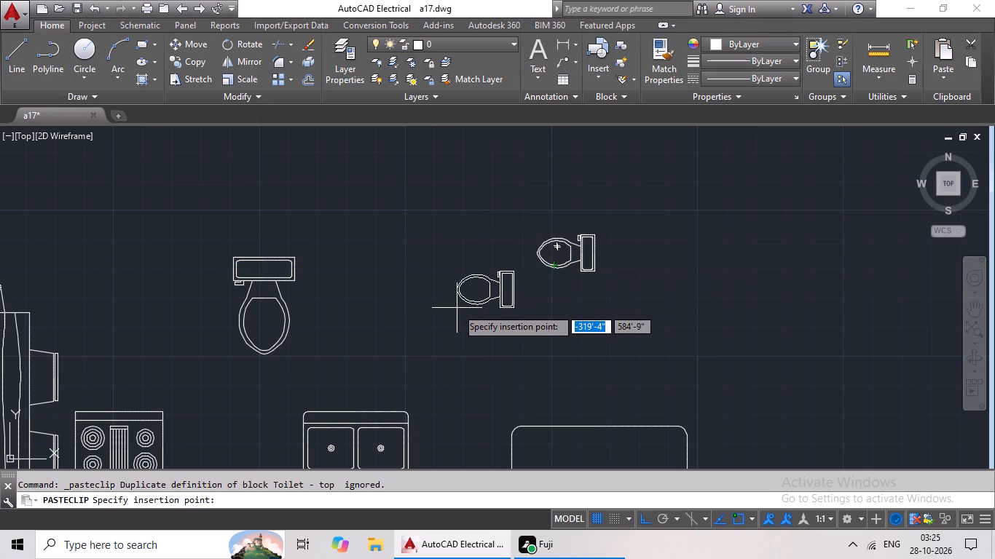
middle_drag(449, 296, 468, 208)
scroll(438, 269, down, 1)
middle_drag(365, 302, 616, 163)
scroll(408, 328, down, 2)
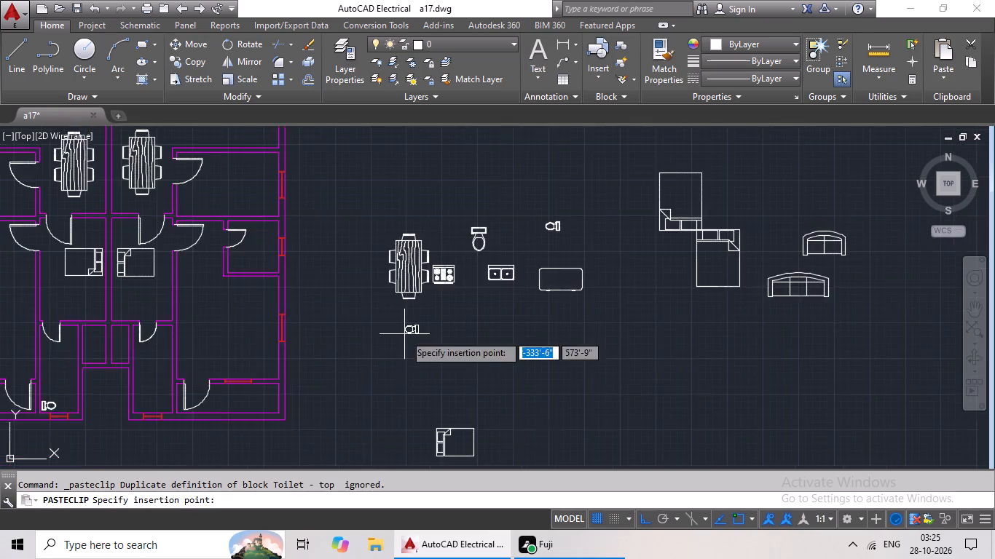
middle_drag(414, 329, 564, 224)
scroll(279, 291, up, 4)
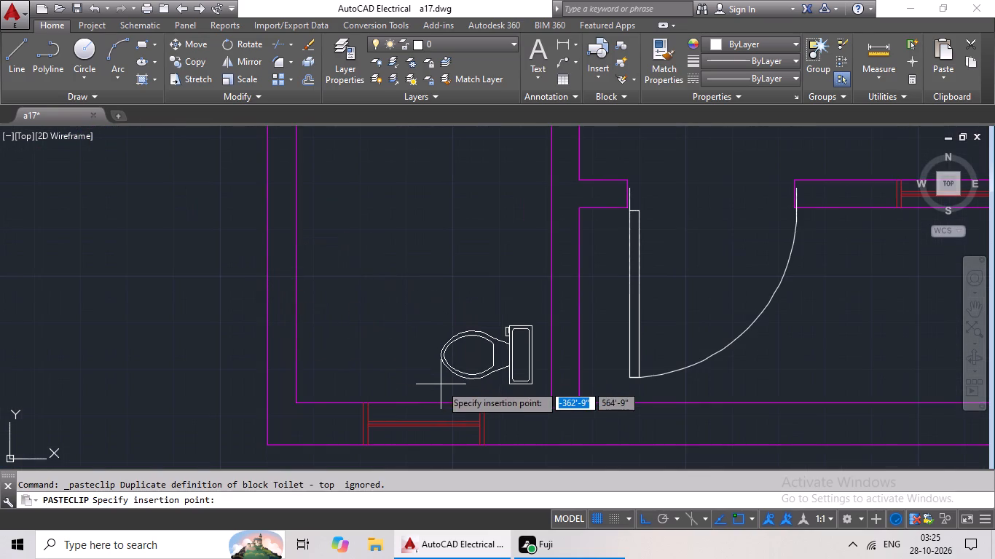
click(450, 392)
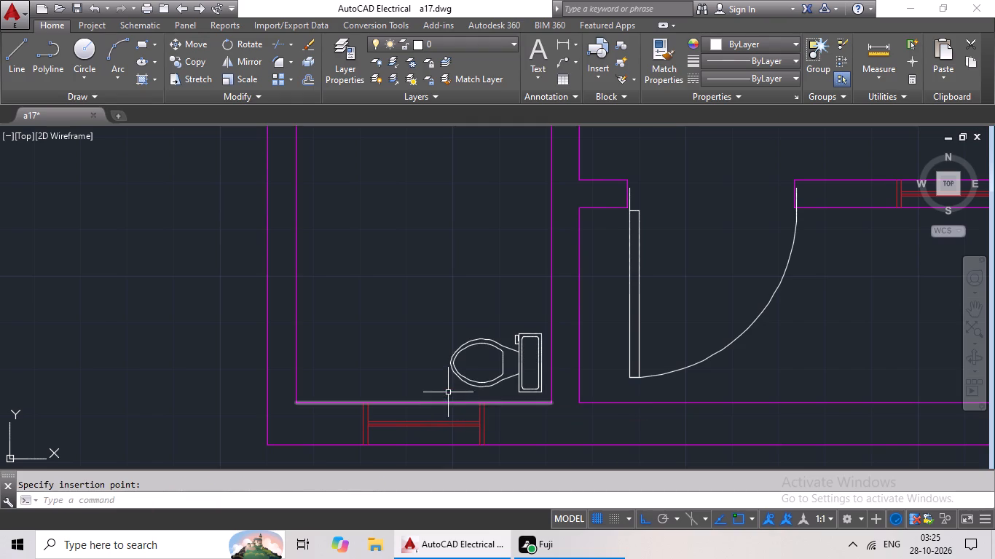
Place another left-facing toilet in the lower-right corner of the right apartment's middle bathroom, against the outer wall.
key(ctrl+c)
key(ctrl+v)
scroll(508, 317, down, 3)
middle_drag(492, 268, 440, 422)
scroll(484, 307, down, 1)
middle_drag(484, 304, 469, 372)
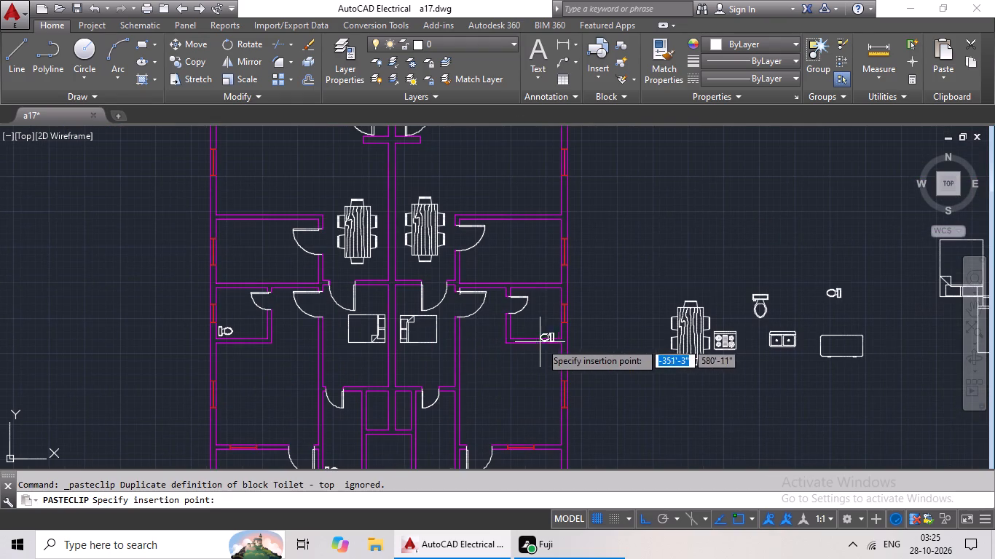
scroll(544, 341, up, 4)
click(559, 320)
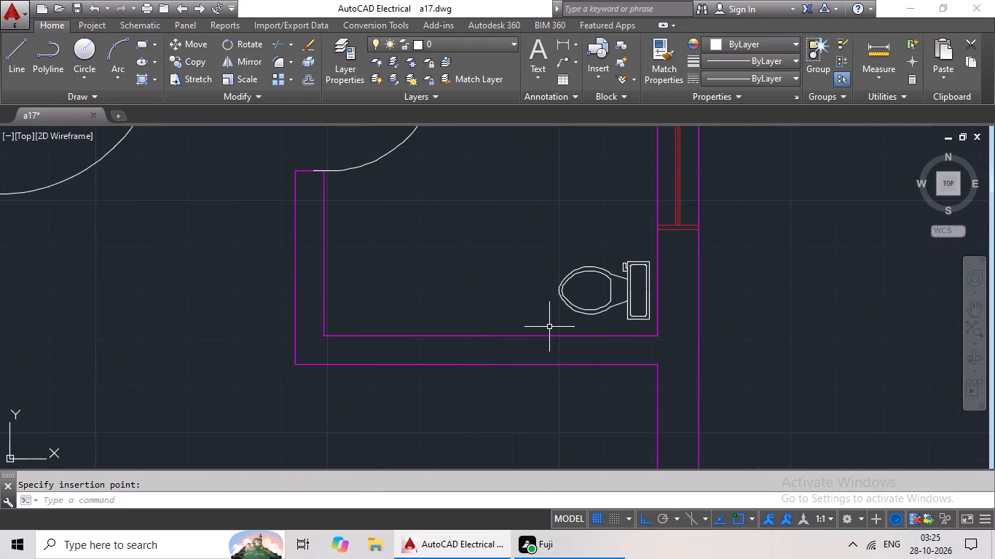
Place another left-facing toilet in the lower-right corner of the right apartment's upper bathroom, below the top bedroom.
key(ctrl+c)
key(ctrl+v)
ctrl+scroll(548, 329, down, 2)
middle_drag(536, 287, 492, 414)
scroll(508, 357, down, 2)
middle_drag(498, 325, 479, 431)
middle_drag(488, 320, 479, 374)
scroll(482, 321, up, 2)
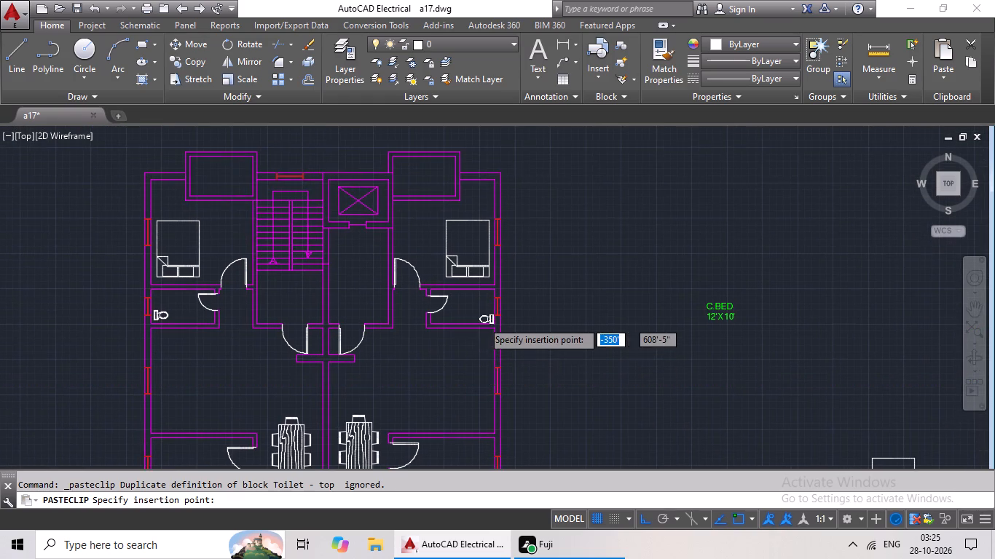
scroll(482, 321, up, 2)
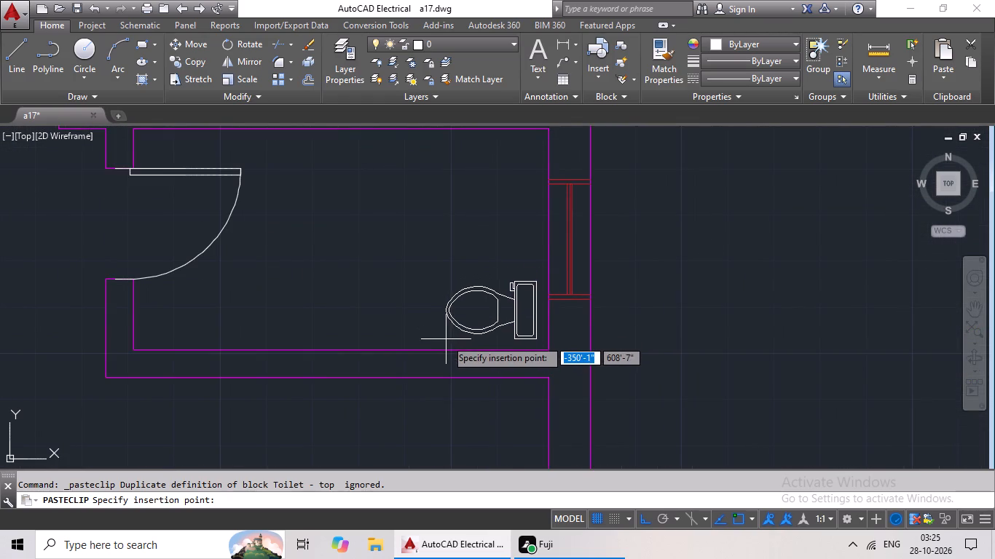
click(446, 339)
Copy the spare range-oven block into the lower-left corner of the left apartment's kitchen, the room beside the dining set.
scroll(594, 325, down, 3)
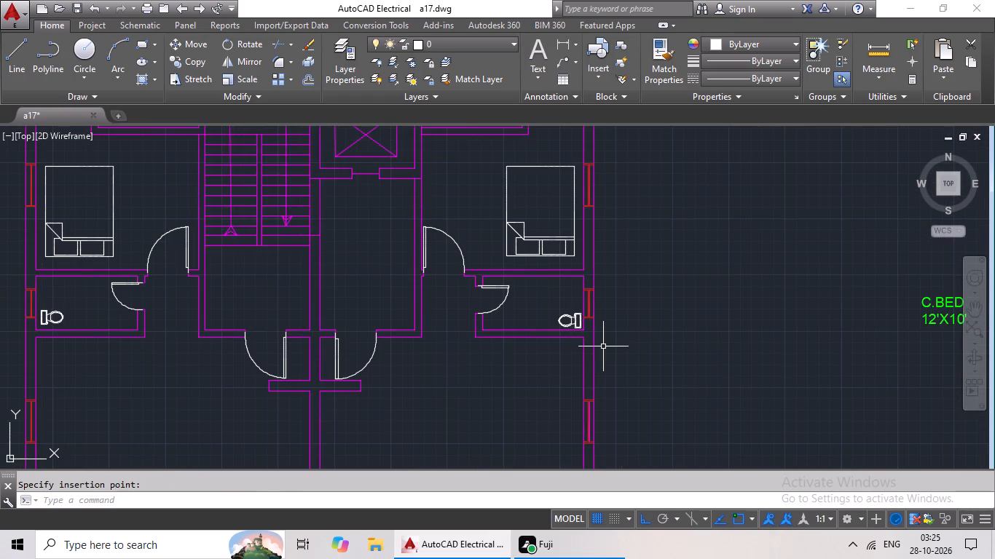
scroll(605, 354, down, 2)
middle_drag(608, 360, 634, 274)
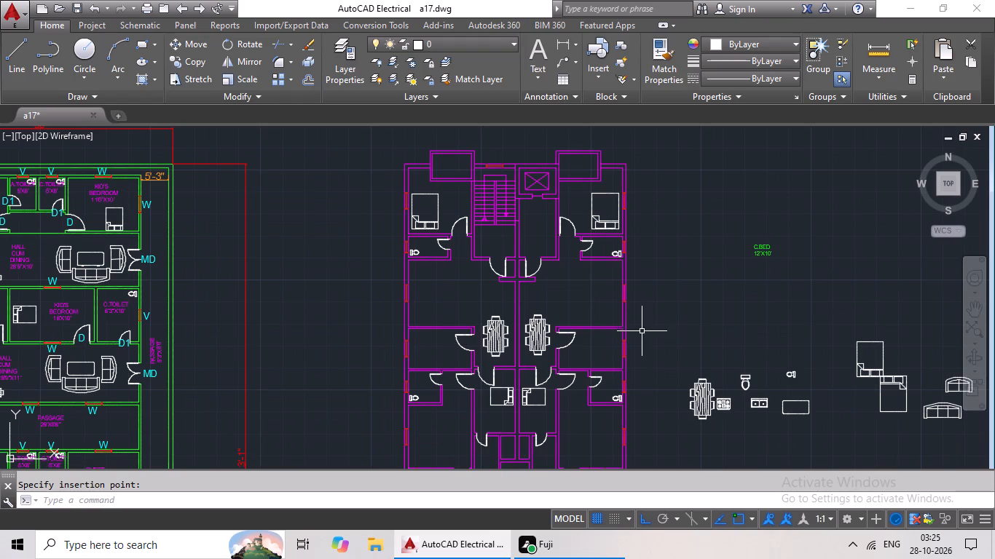
middle_drag(653, 328, 634, 191)
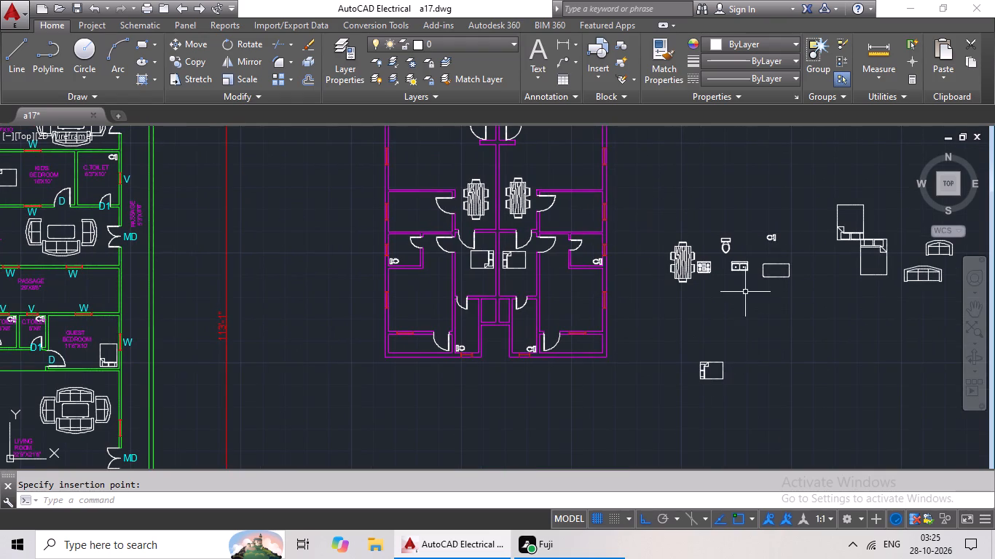
click(702, 266)
key(ctrl+c)
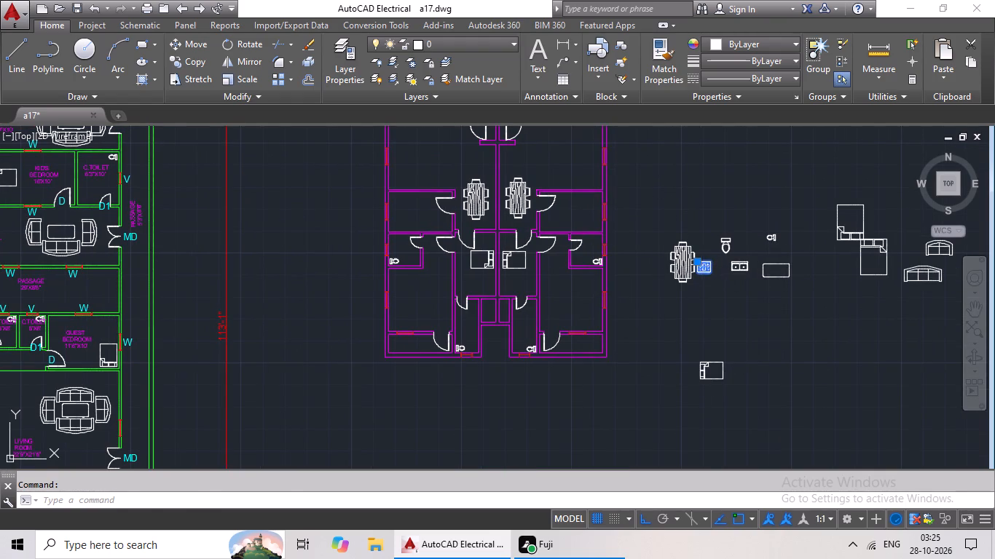
key(ctrl+v)
middle_drag(422, 237, 385, 364)
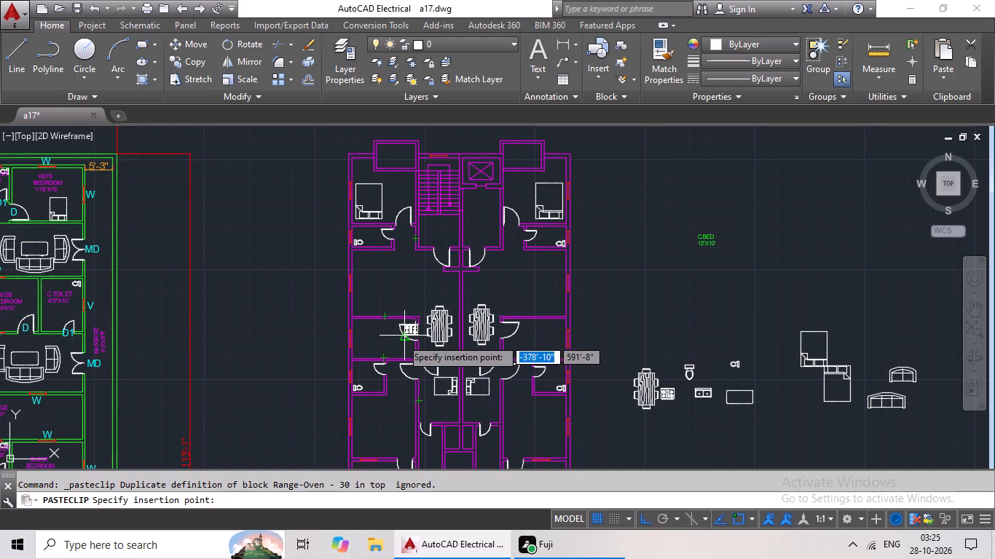
scroll(369, 355, up, 1)
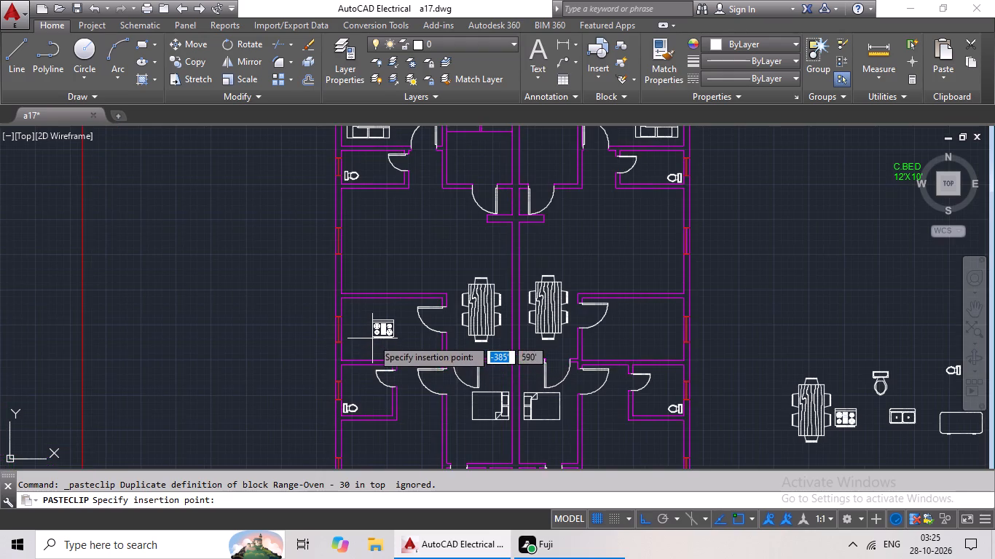
middle_drag(374, 337, 399, 245)
scroll(385, 262, up, 4)
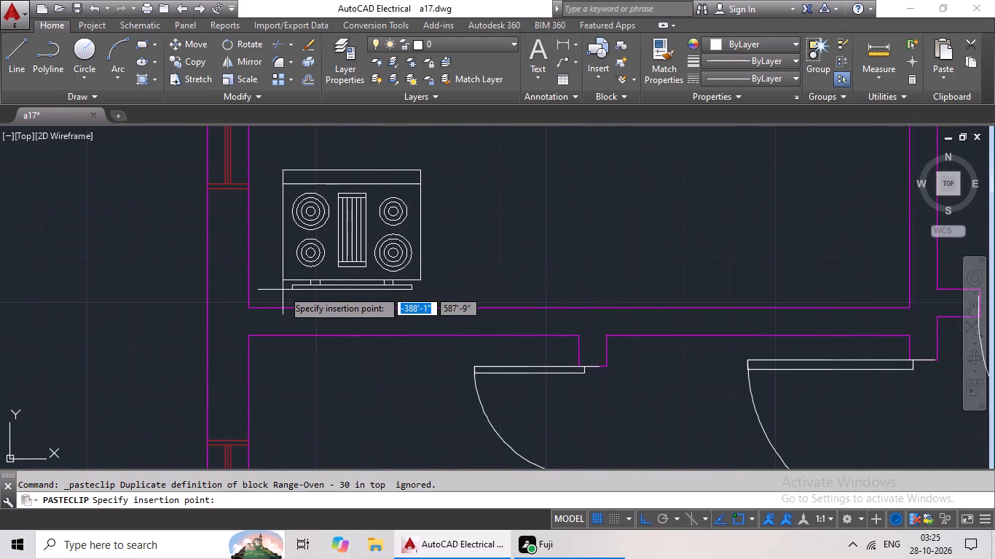
click(282, 290)
Copy the spare double-sink block into the left apartment's kitchen, to the right of the range-oven along the bottom wall.
scroll(566, 295, down, 3)
middle_drag(645, 372, 395, 254)
scroll(609, 320, down, 2)
middle_drag(696, 344, 632, 285)
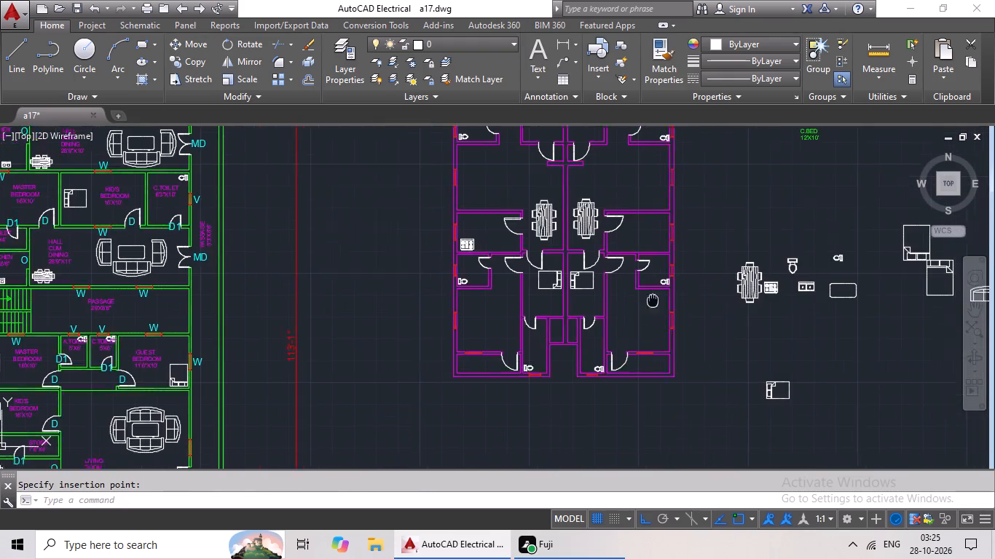
middle_drag(632, 285, 574, 271)
scroll(658, 226, up, 3)
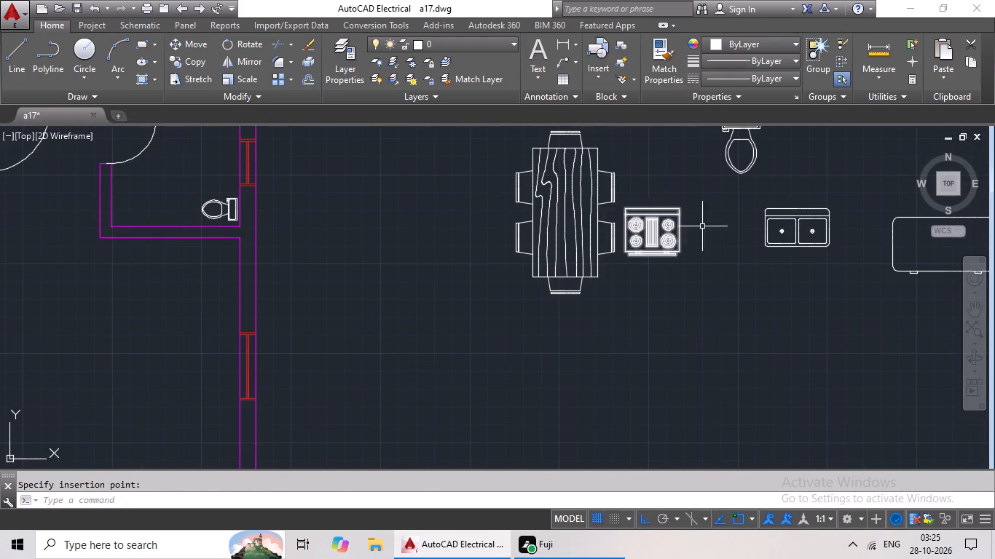
click(763, 223)
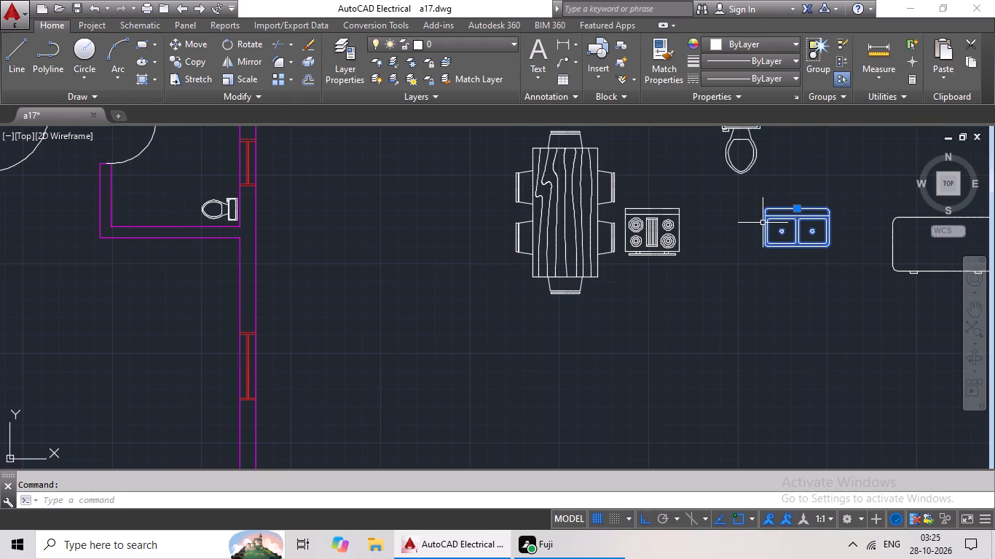
key(ctrl+c)
key(ctrl+v)
scroll(756, 232, down, 1)
scroll(648, 253, down, 2)
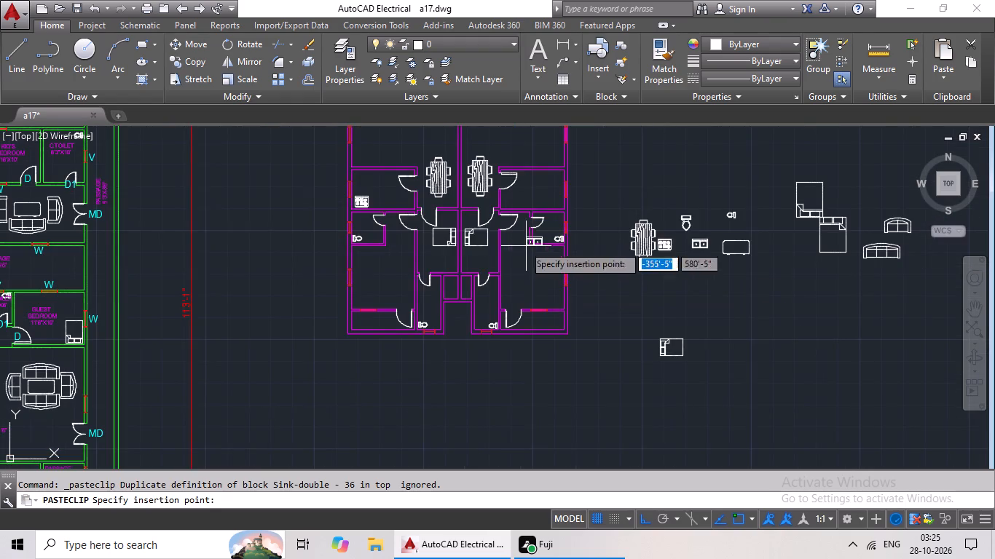
scroll(390, 207, up, 4)
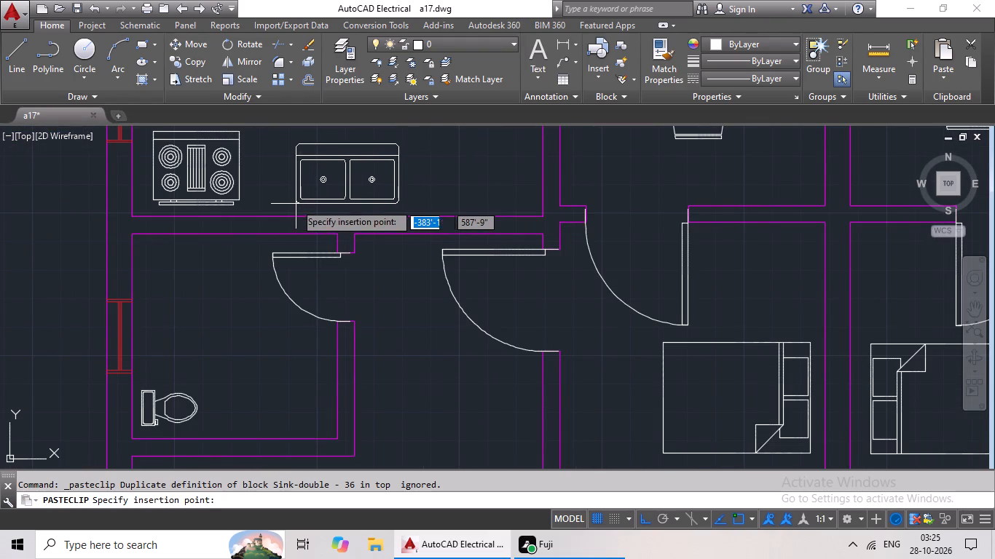
click(289, 200)
scroll(381, 203, down, 3)
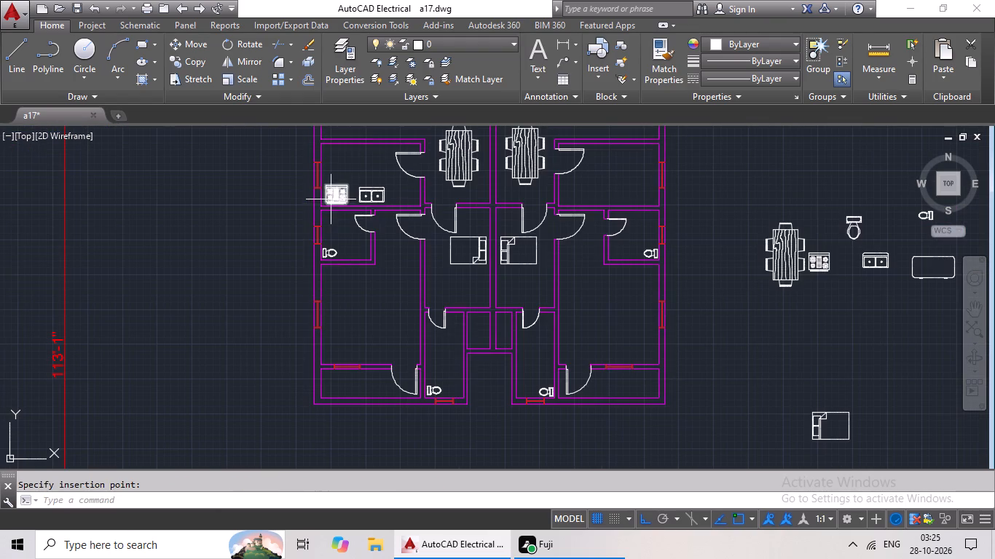
Copy the left kitchen's range-oven block into the lower-left corner of the right apartment's kitchen, beside the dining set.
click(331, 199)
key(ctrl+c)
key(ctrl+v)
scroll(564, 188, up, 2)
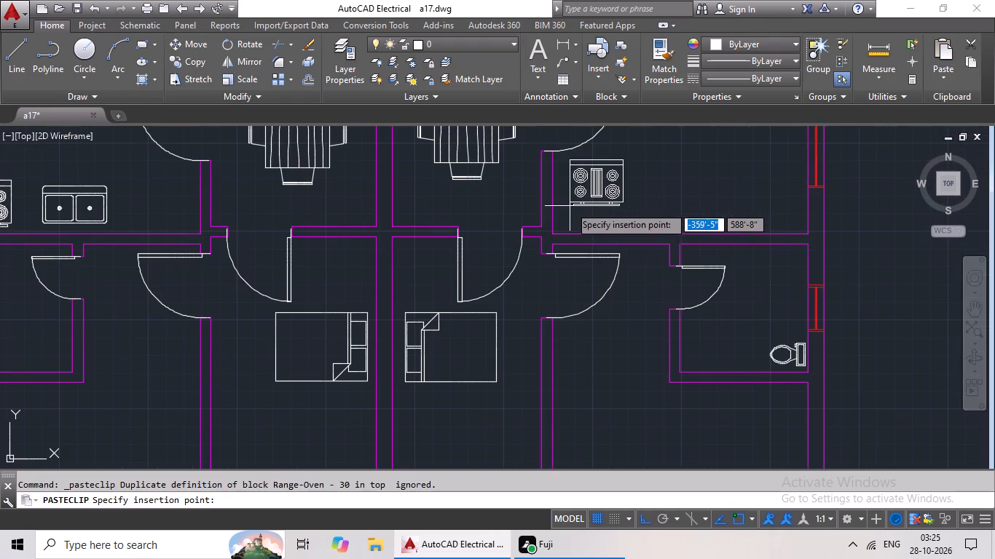
click(572, 221)
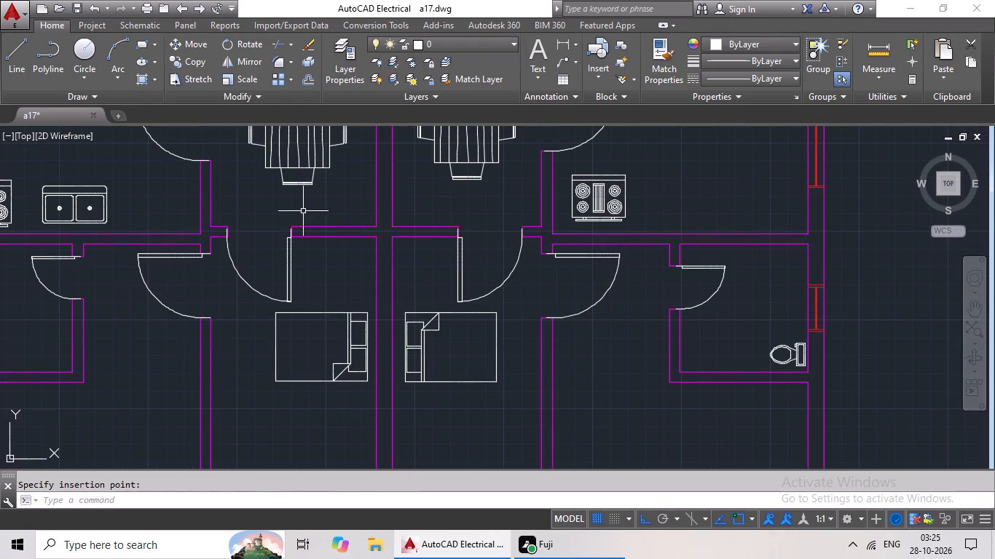
Copy the left kitchen's double-sink block into the right apartment's kitchen, to the right of the range-oven.
scroll(301, 210, down, 2)
click(205, 210)
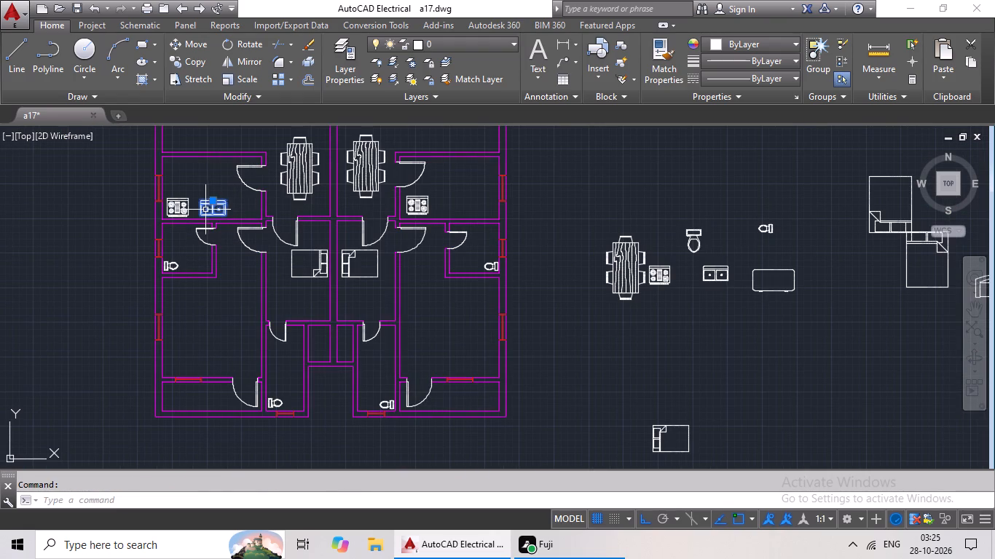
key(ctrl+c)
key(ctrl+v)
scroll(440, 221, up, 2)
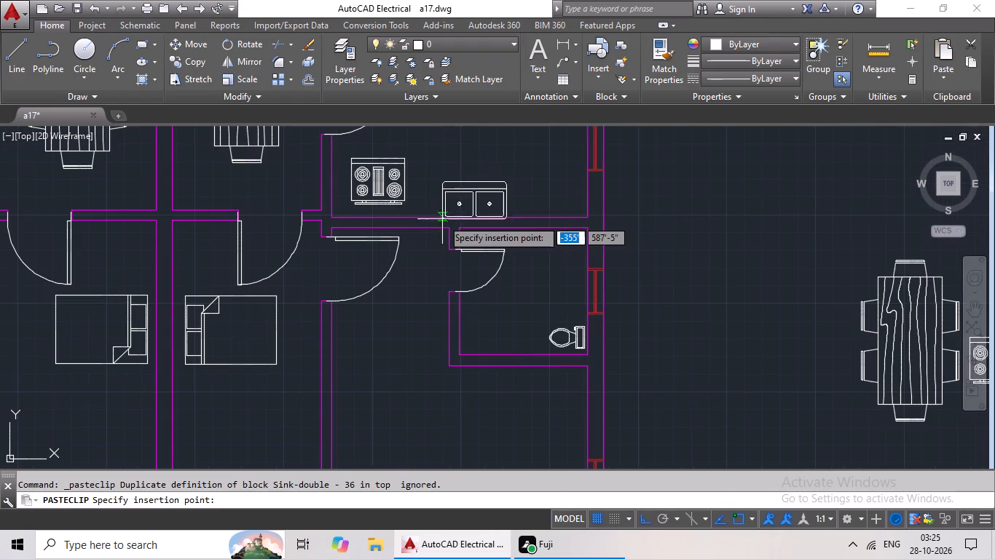
click(433, 199)
Rotate the spare desk block a quarter turn clockwise about its upper-right corner so its long side is vertical.
scroll(519, 203, down, 4)
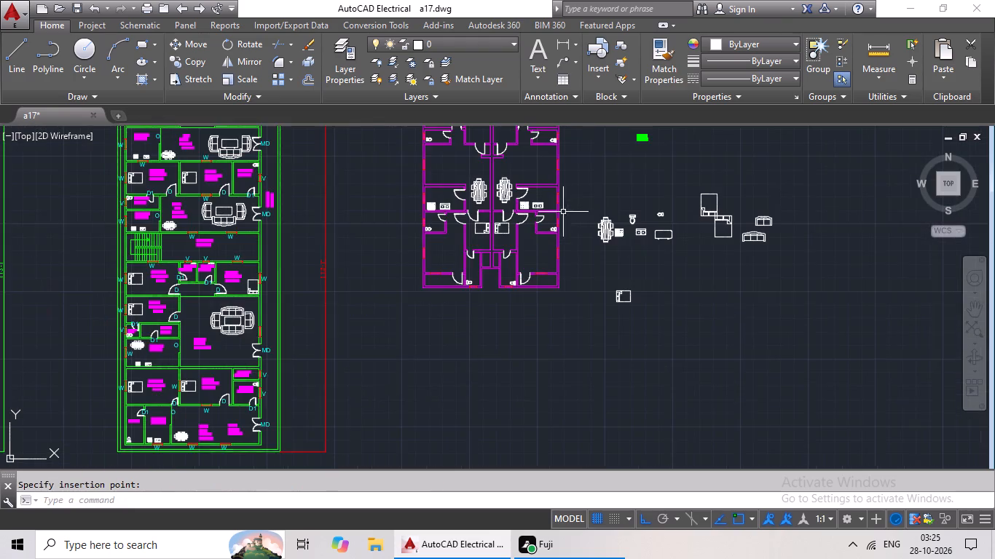
middle_drag(567, 207, 447, 261)
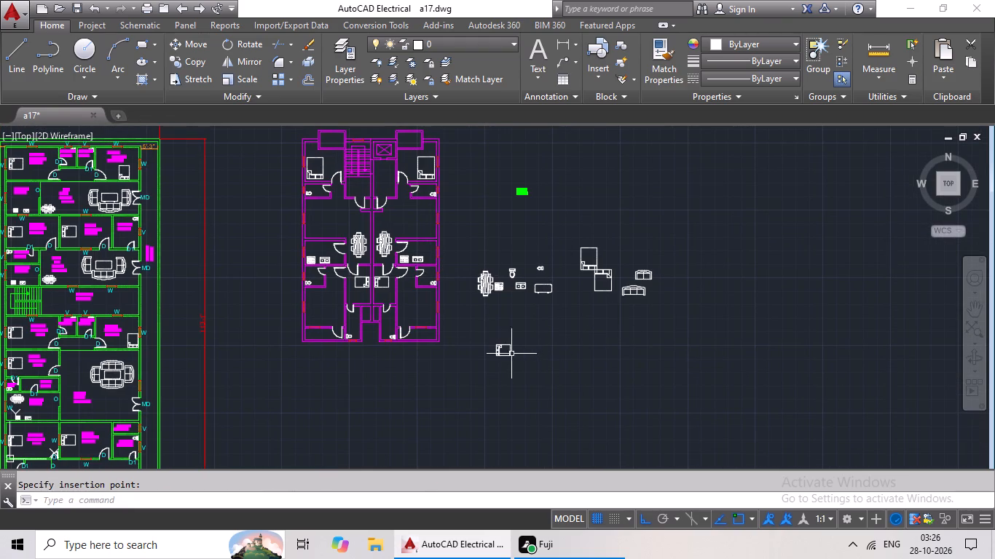
scroll(511, 295, up, 3)
scroll(548, 262, down, 1)
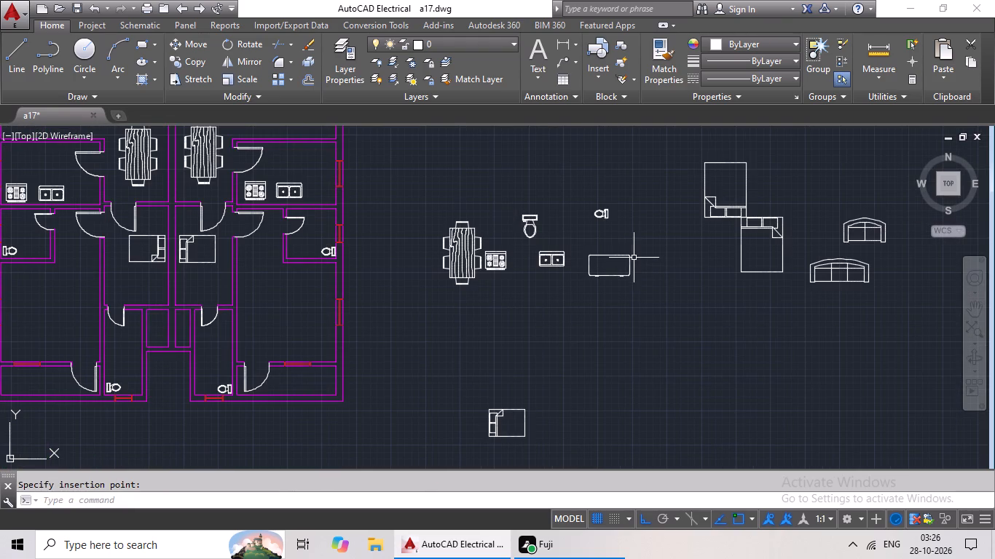
click(629, 255)
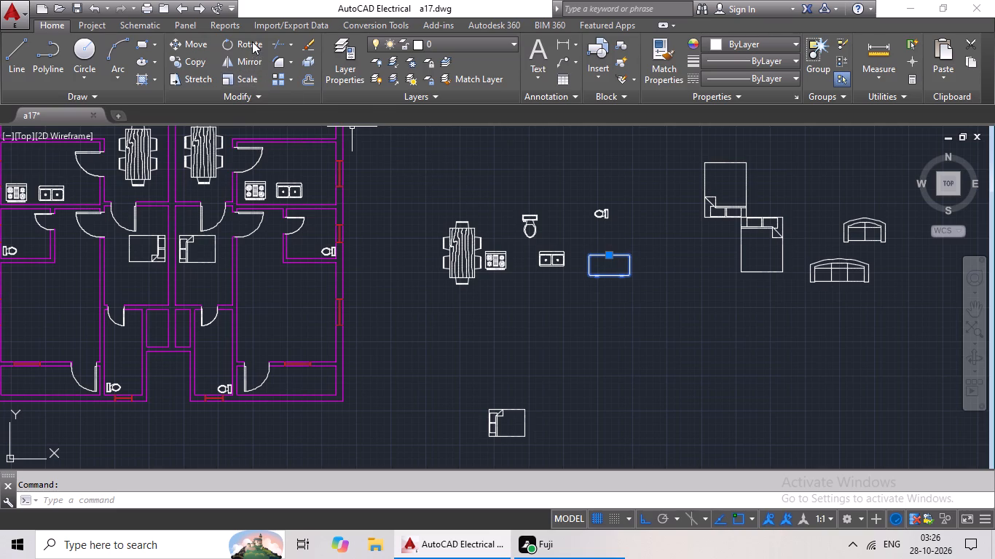
click(252, 41)
click(631, 256)
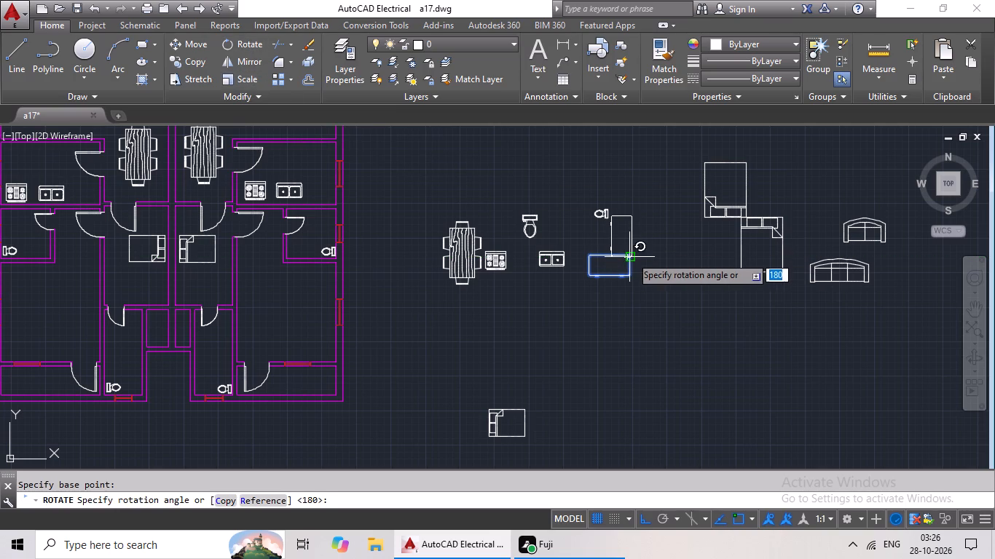
click(619, 341)
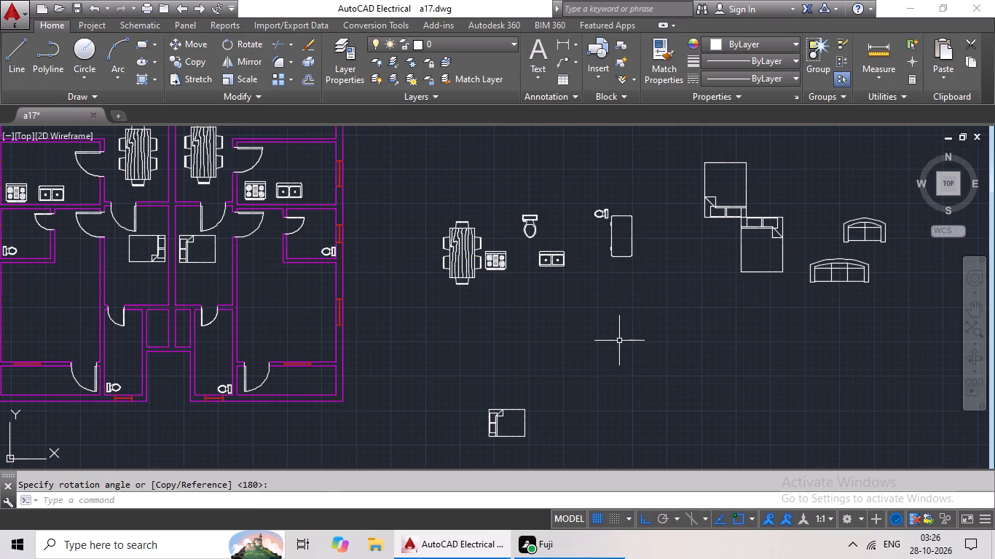
Scale the upright spare desk block from its top-edge midpoint by reference, reducing its full length to about 3'-0".
scroll(621, 206, up, 1)
click(624, 221)
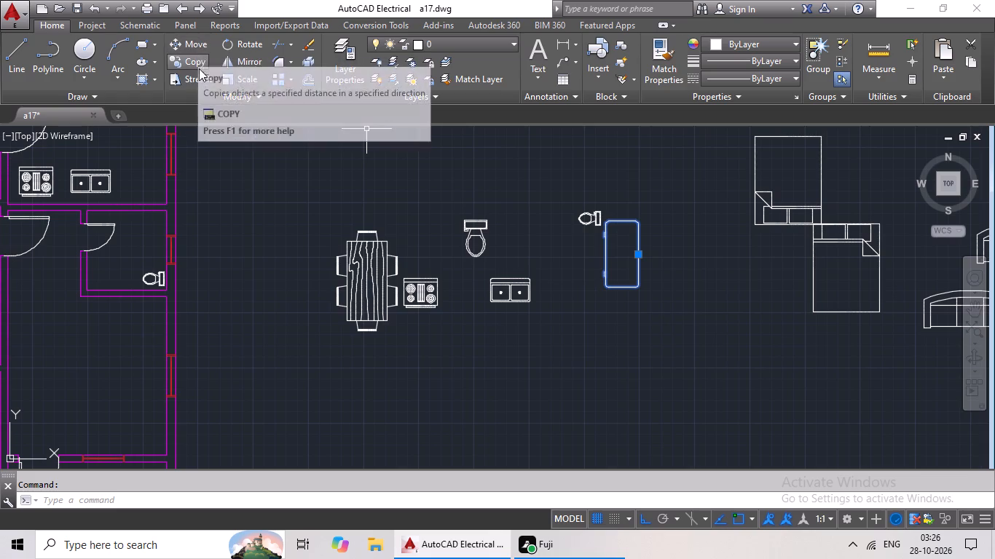
click(251, 82)
scroll(251, 82, up, 1)
scroll(661, 234, up, 2)
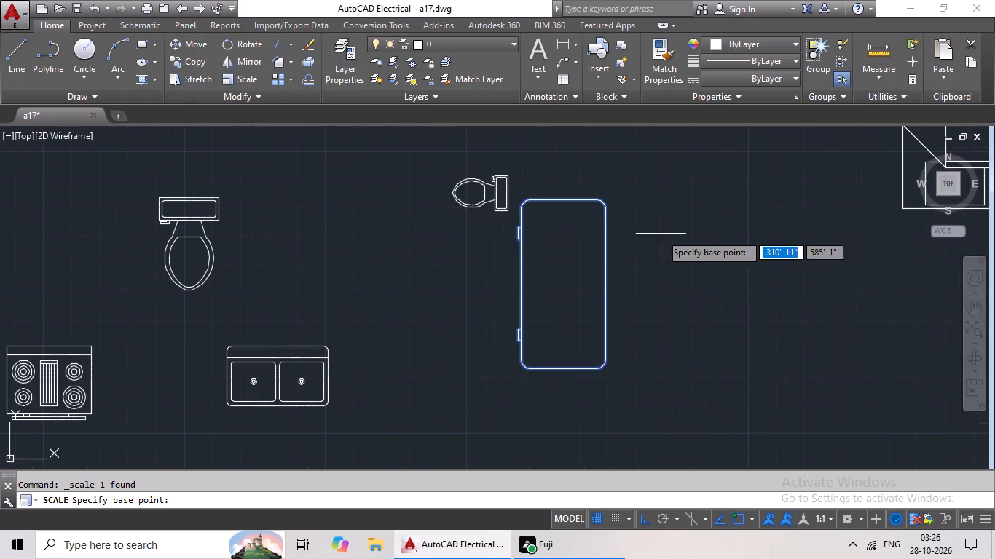
click(565, 197)
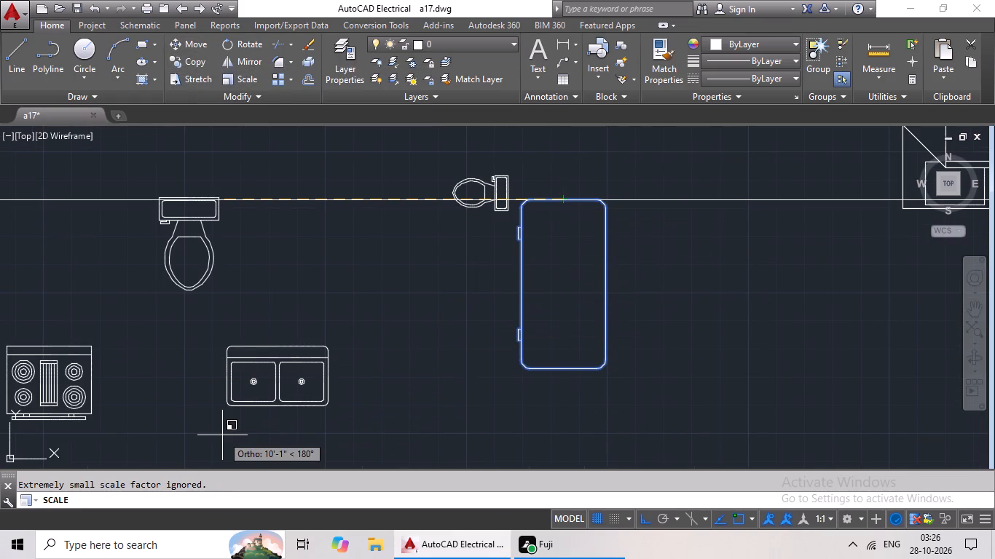
text(r)
key(space)
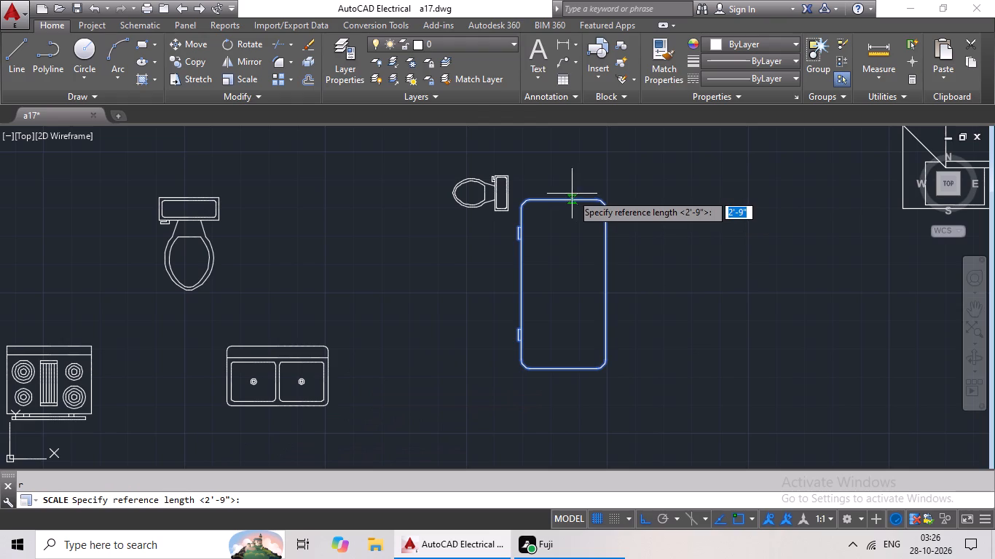
click(564, 198)
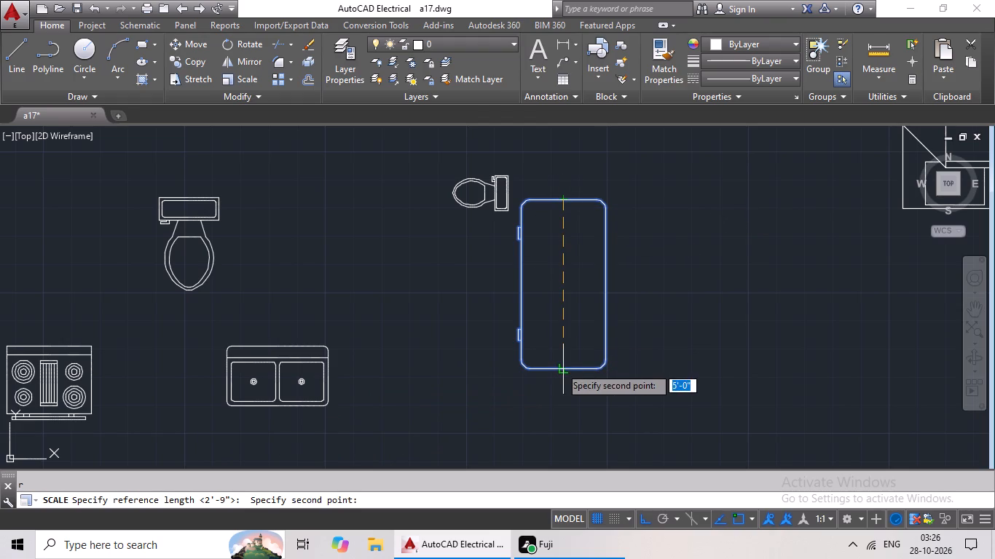
click(560, 367)
click(557, 303)
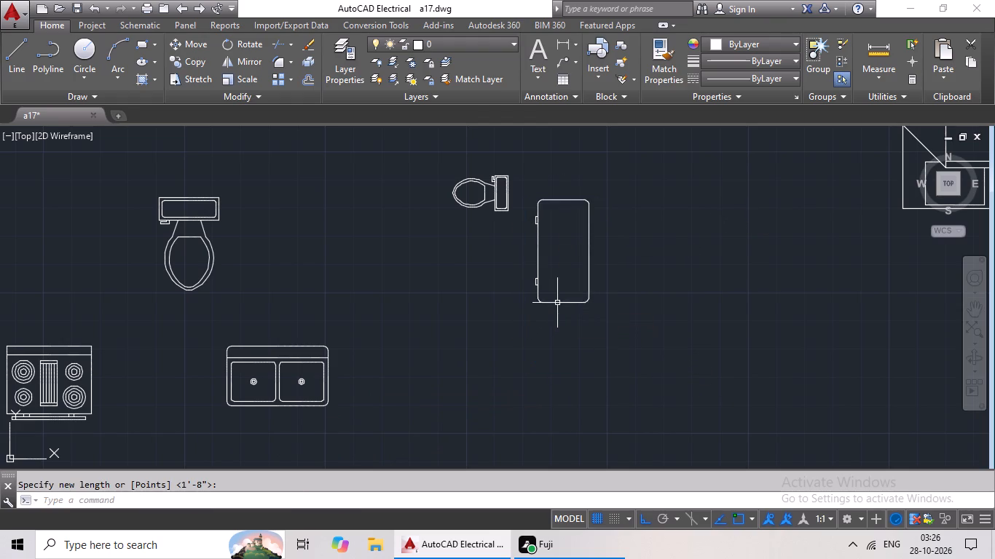
Scale the spare three-seat sofa block from its left side by reference, reducing its overall width to about 4'-6".
scroll(512, 258, down, 3)
middle_drag(436, 338, 437, 301)
click(755, 259)
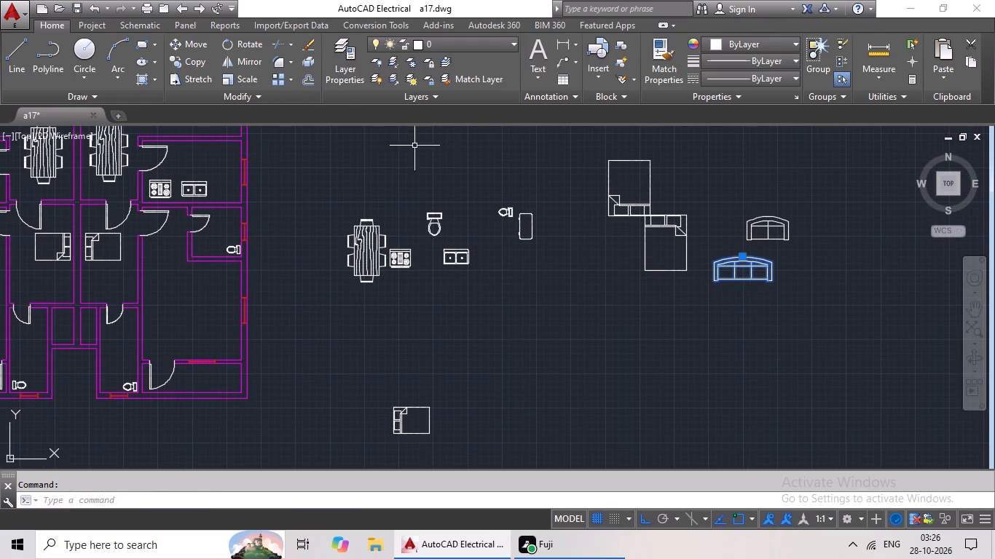
click(236, 74)
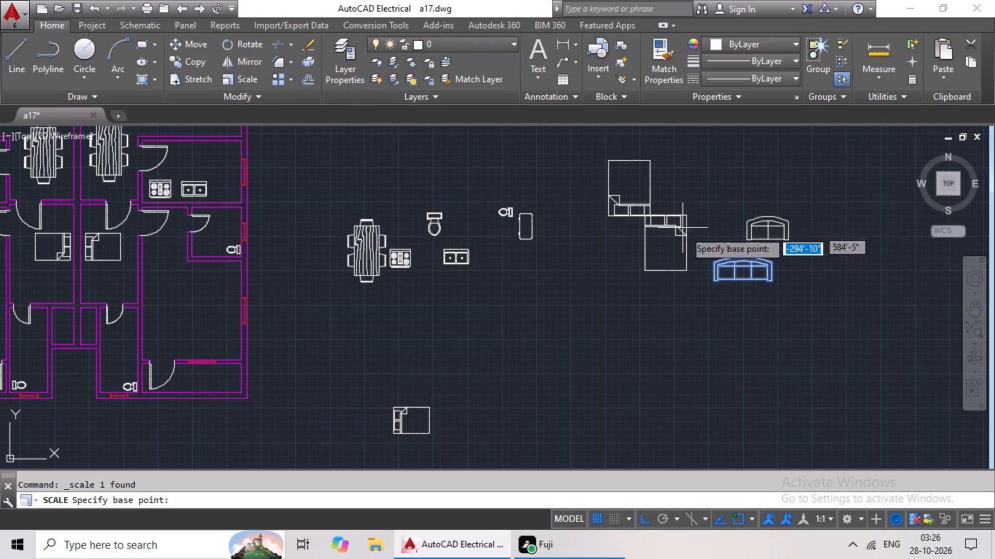
scroll(736, 270, up, 3)
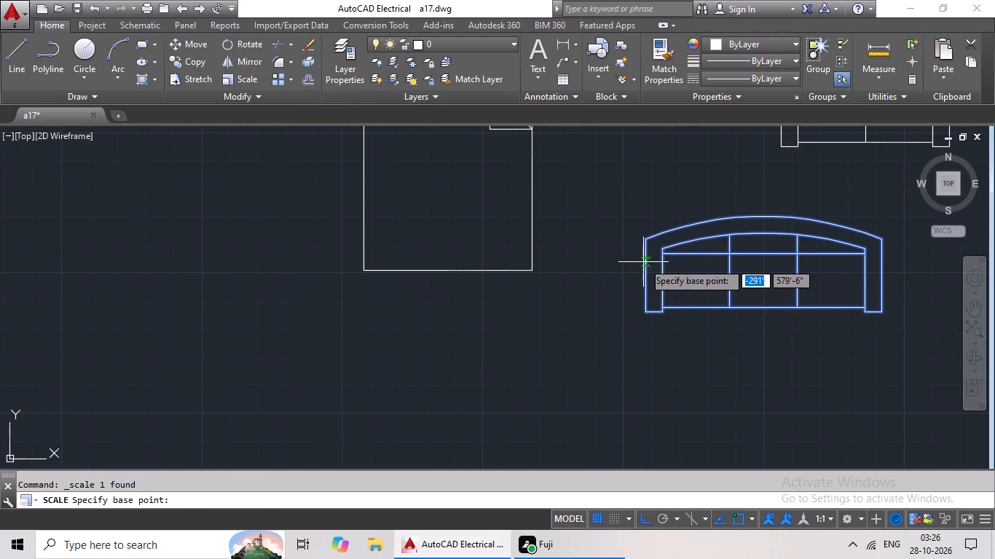
click(644, 261)
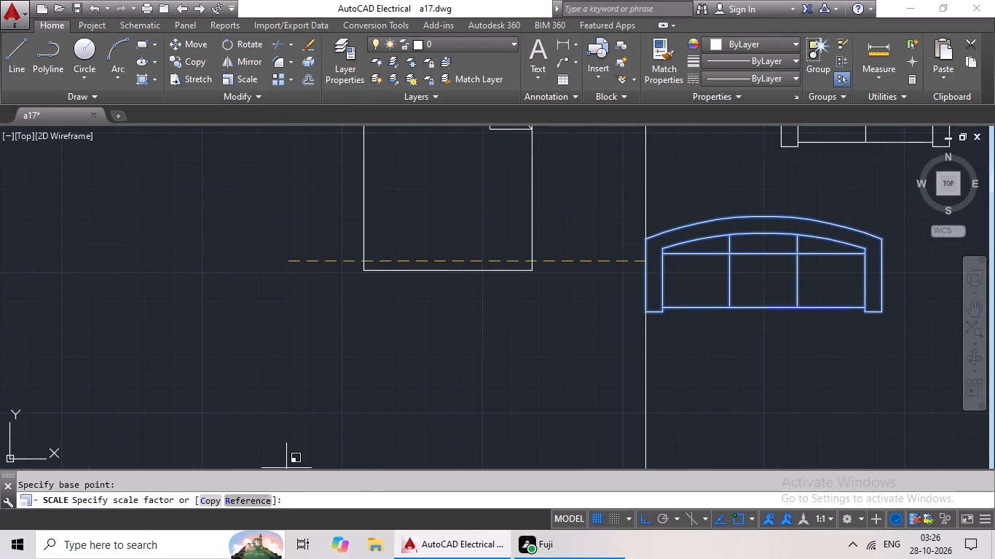
click(265, 496)
click(649, 274)
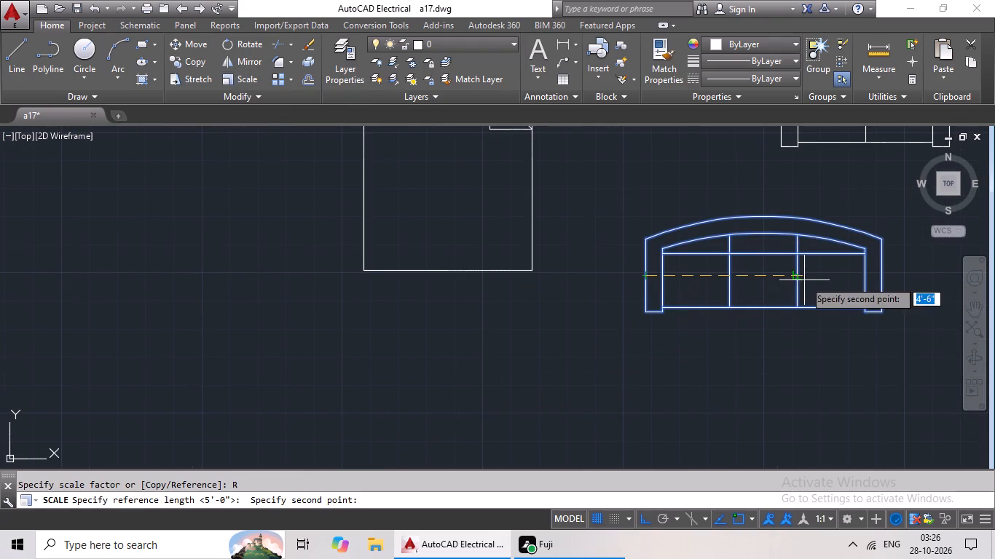
middle_drag(804, 279, 626, 285)
drag(701, 280, 682, 279)
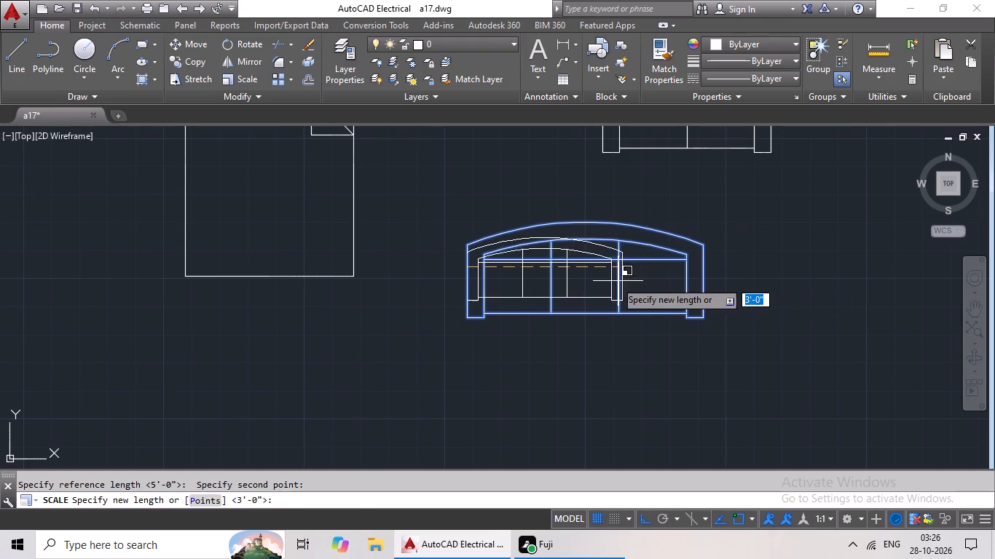
click(611, 281)
Scale the spare two-seat sofa block from its left side by reference, reducing its overall width to about 3'-1".
middle_drag(669, 218, 511, 317)
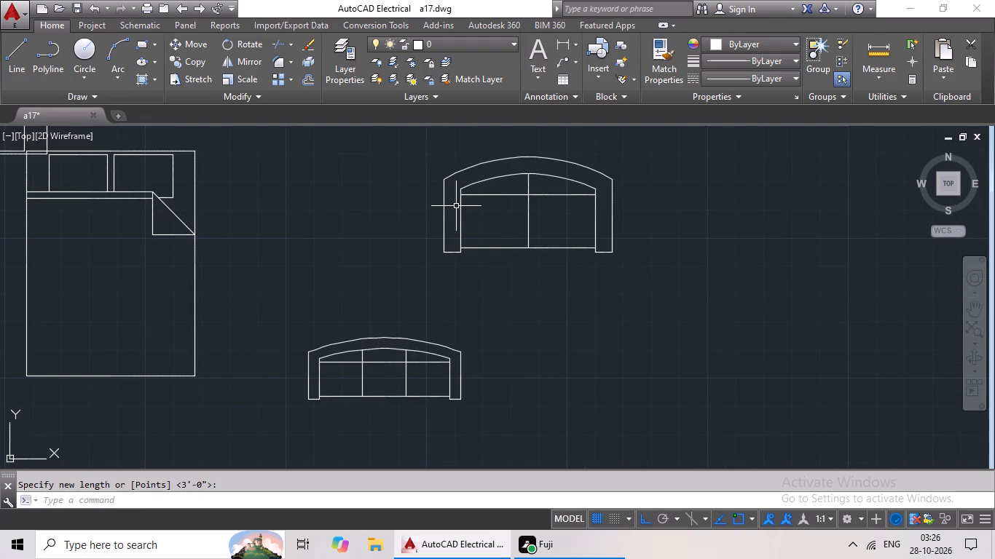
click(459, 205)
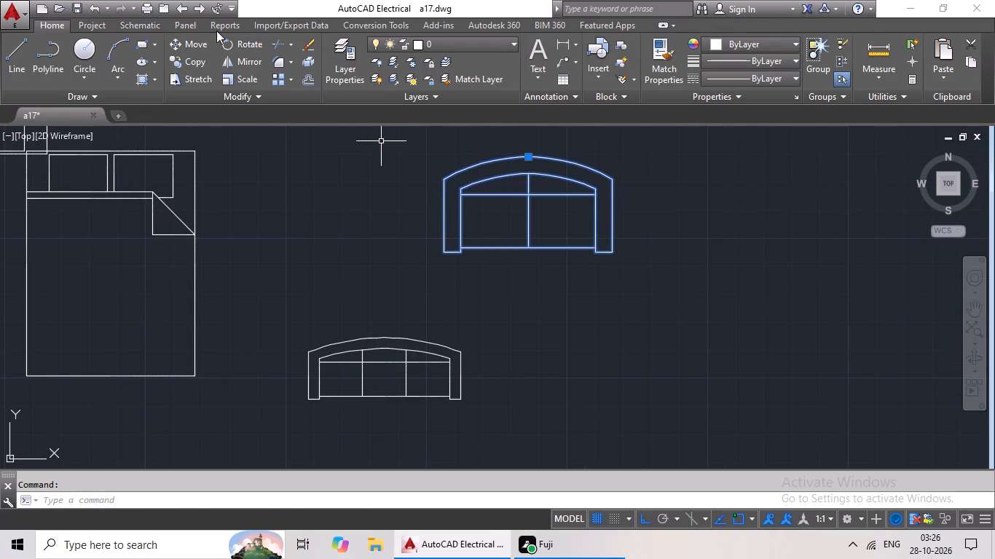
click(246, 76)
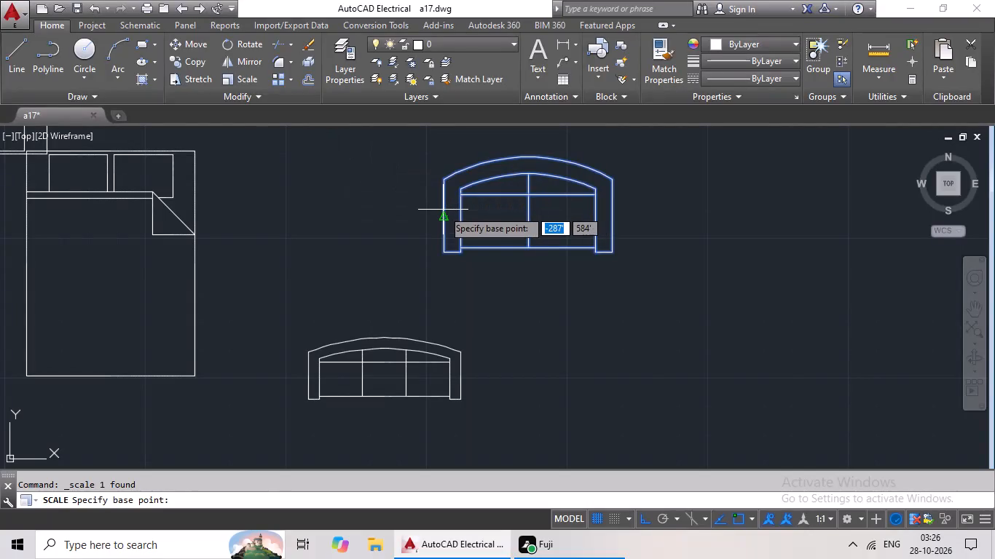
click(443, 210)
click(256, 496)
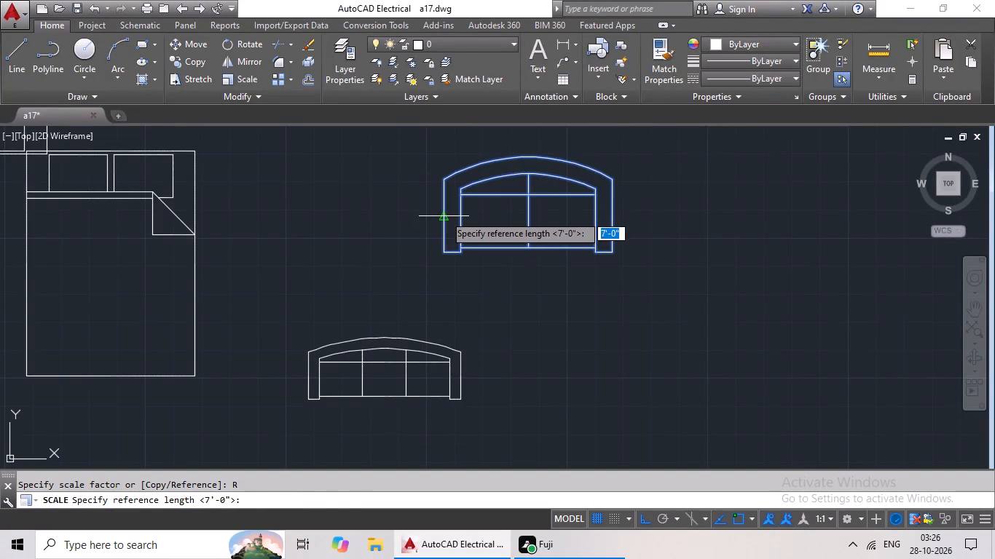
drag(444, 215, 458, 216)
click(612, 215)
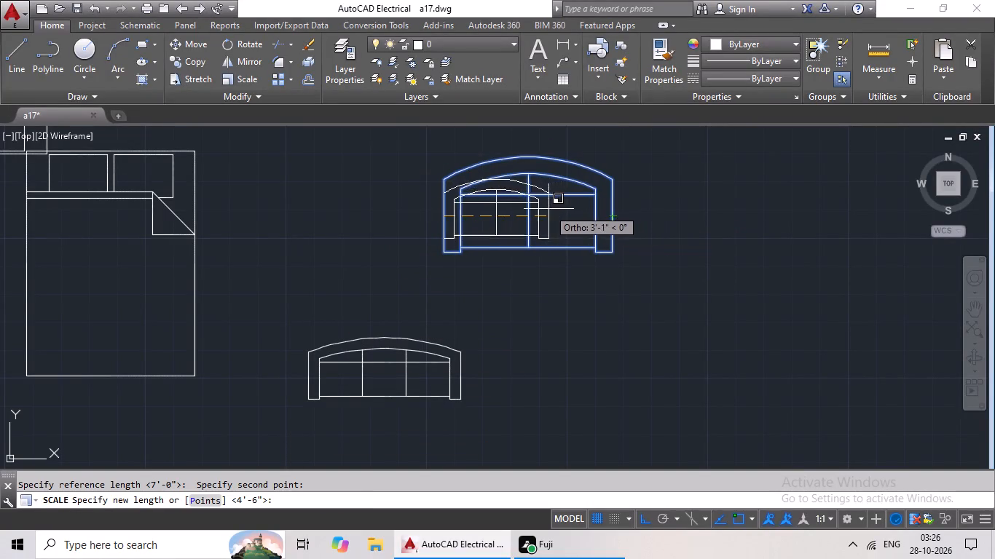
click(548, 209)
Copy the resized upright desk block into the left apartment's large room above the kitchen, near the outer-wall window.
scroll(552, 224, down, 3)
middle_drag(371, 276, 471, 267)
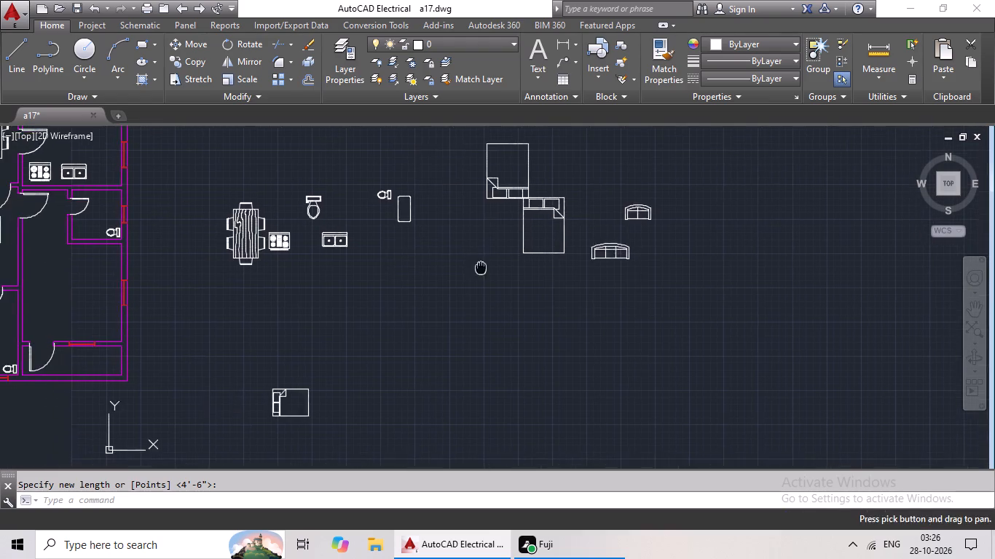
scroll(489, 267, down, 1)
click(433, 229)
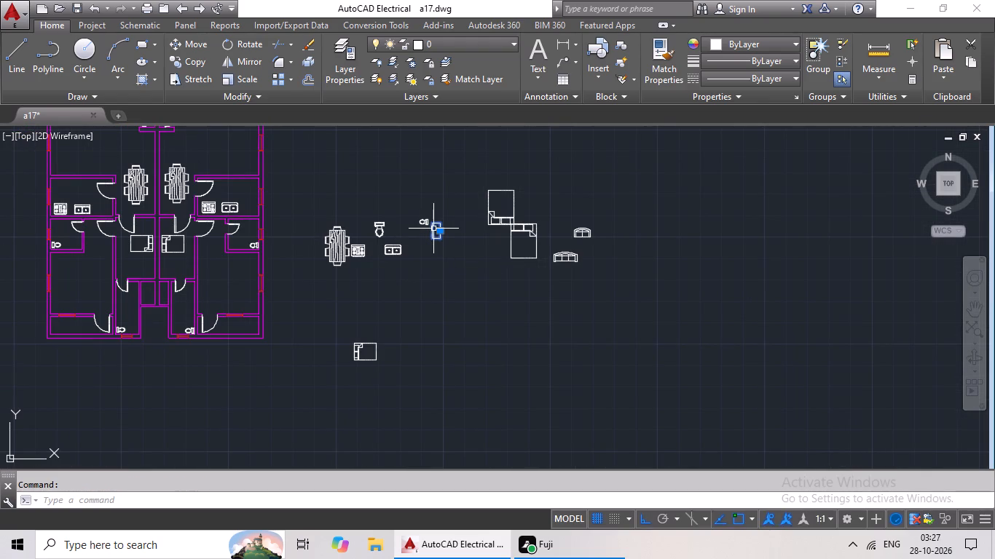
key(ctrl+c)
key(ctrl+v)
middle_drag(264, 237, 385, 311)
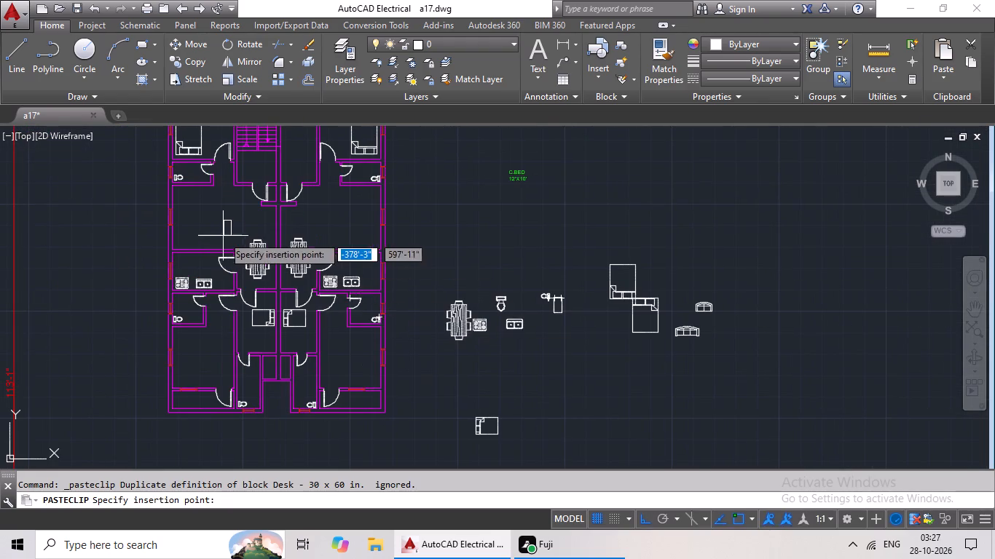
scroll(211, 226, up, 3)
scroll(208, 227, down, 1)
middle_drag(184, 224, 187, 280)
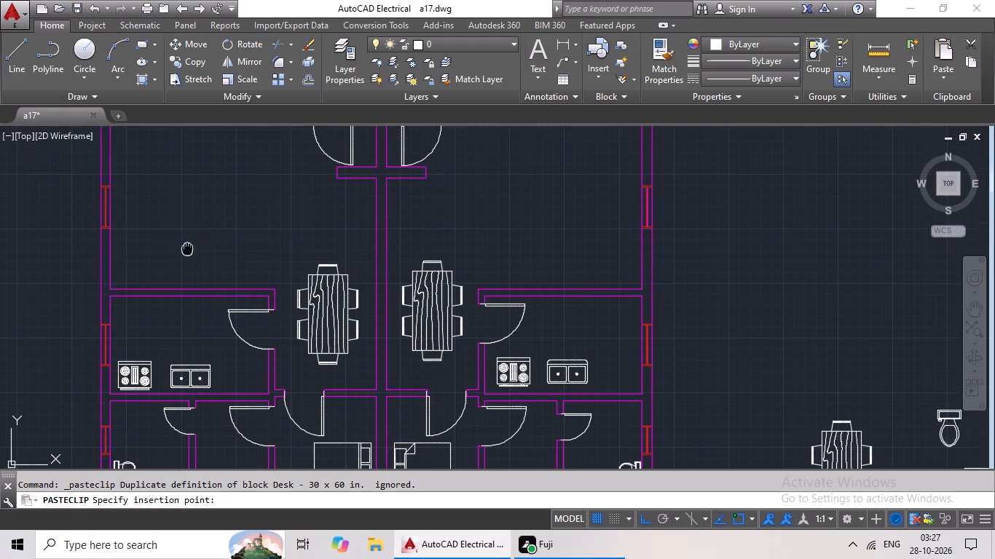
middle_drag(187, 280, 184, 322)
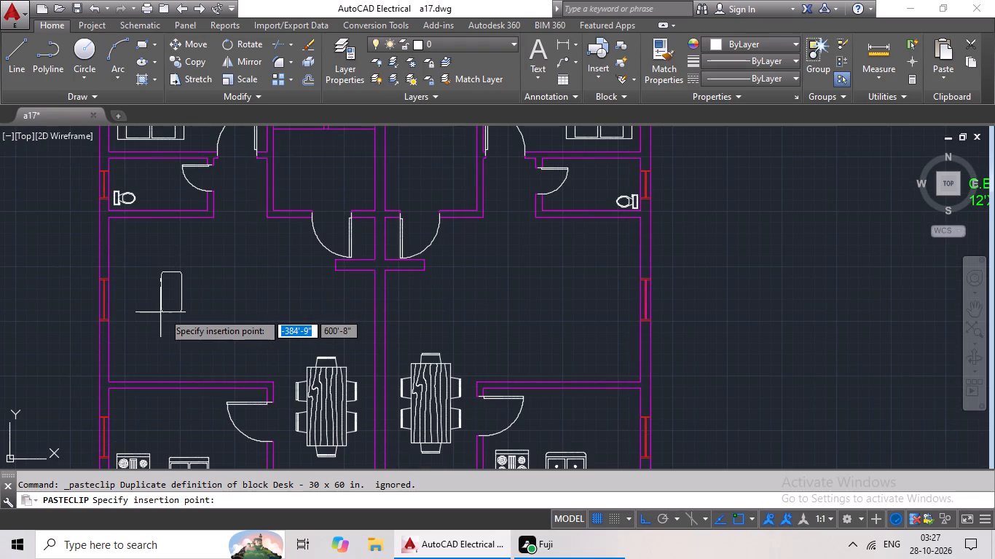
click(163, 312)
Copy the upright desk block from the left apartment into the right apartment's large room, near the outer-wall window.
scroll(484, 303, down, 3)
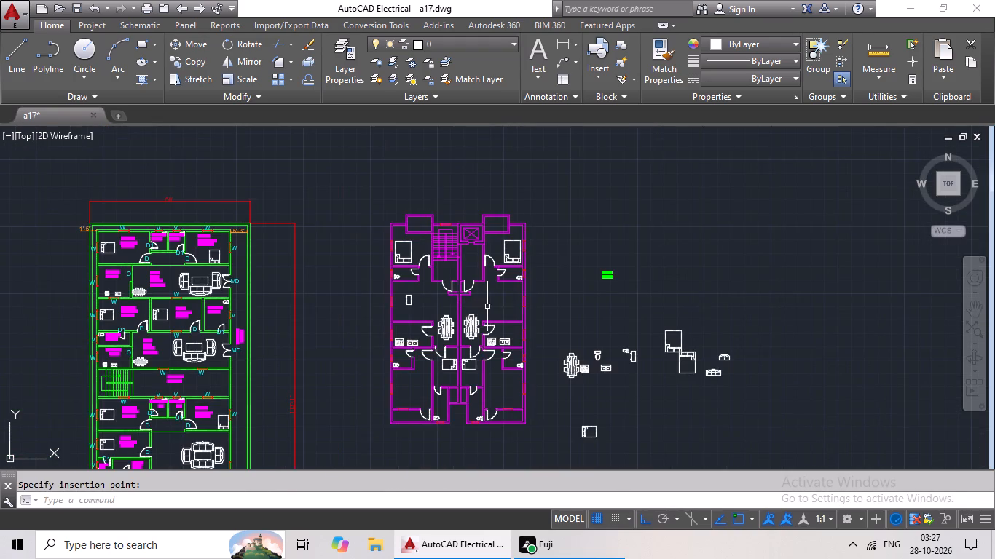
middle_drag(497, 309, 352, 277)
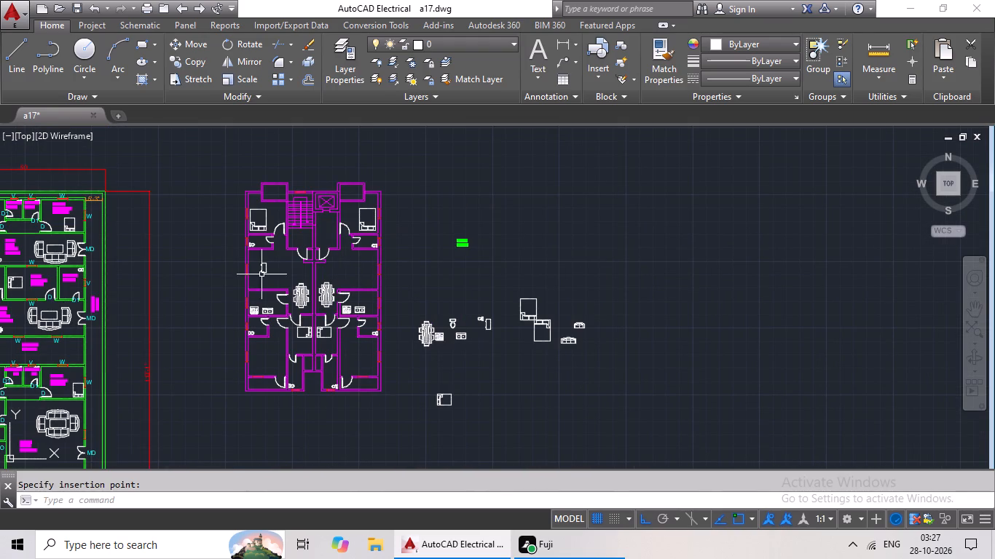
click(266, 270)
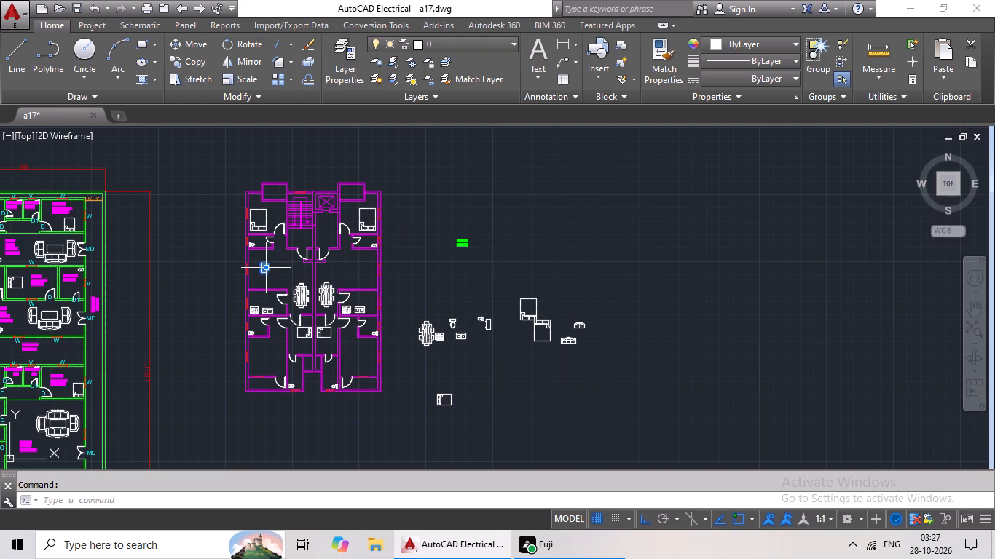
key(ctrl+c)
key(ctrl+v)
scroll(350, 274, up, 3)
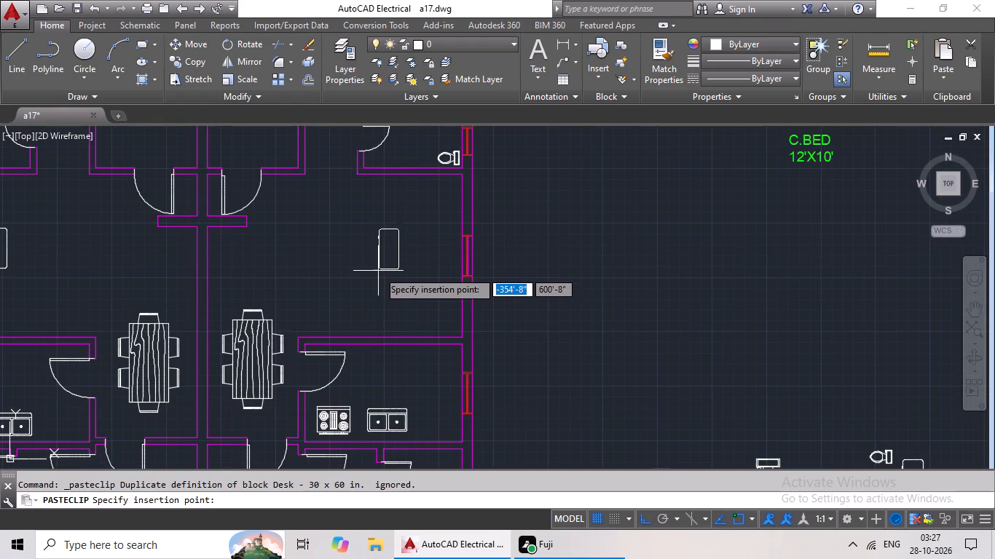
click(380, 270)
Rotate the spare three-seat sofa block 270° about its right side so its curved back faces right.
scroll(506, 249, down, 2)
middle_drag(550, 274, 549, 269)
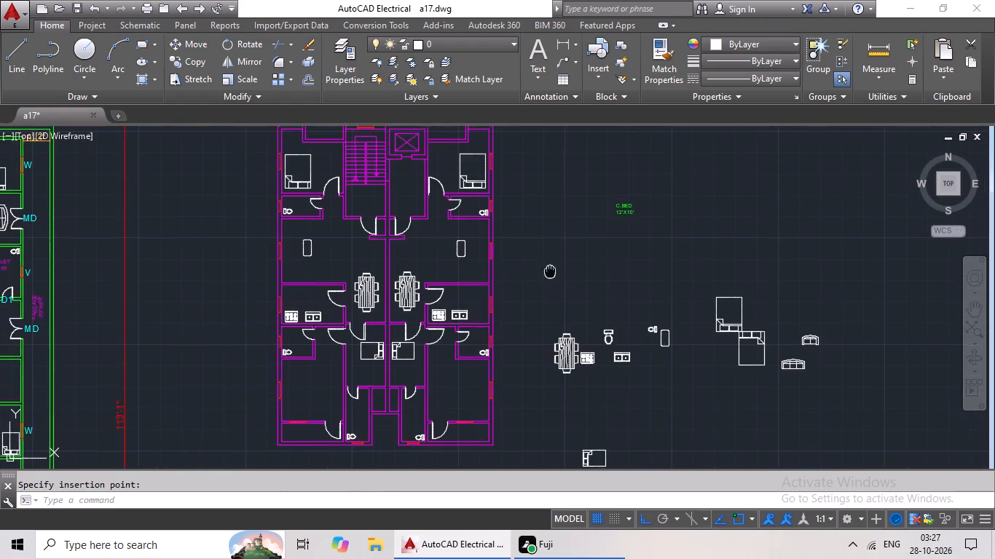
middle_drag(549, 269, 506, 237)
scroll(567, 332, up, 2)
scroll(568, 330, down, 2)
middle_drag(571, 330, 530, 229)
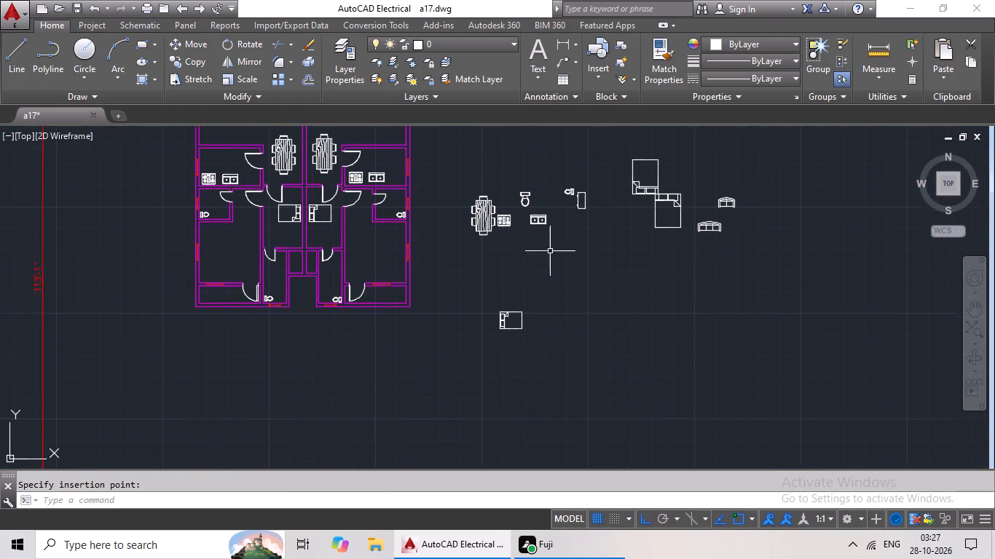
click(712, 225)
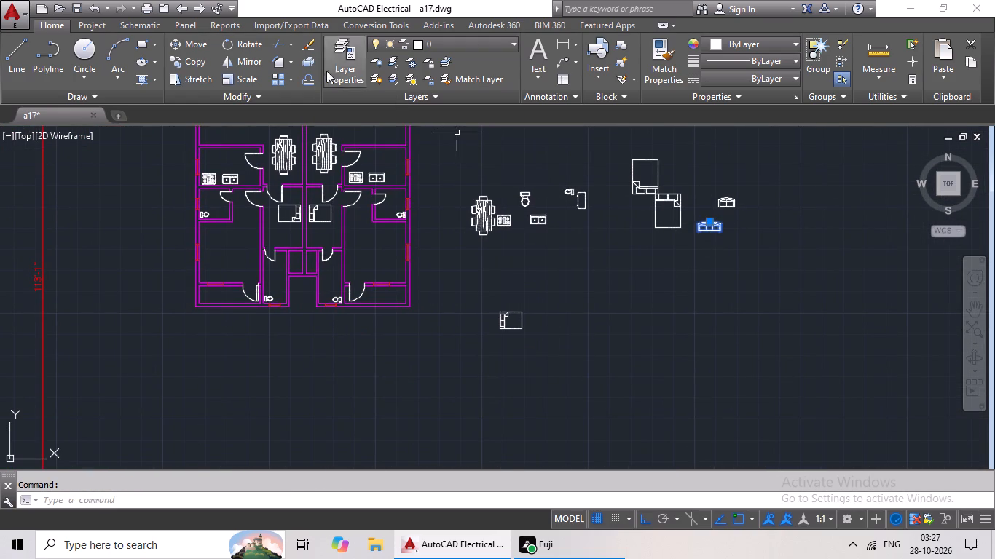
click(256, 43)
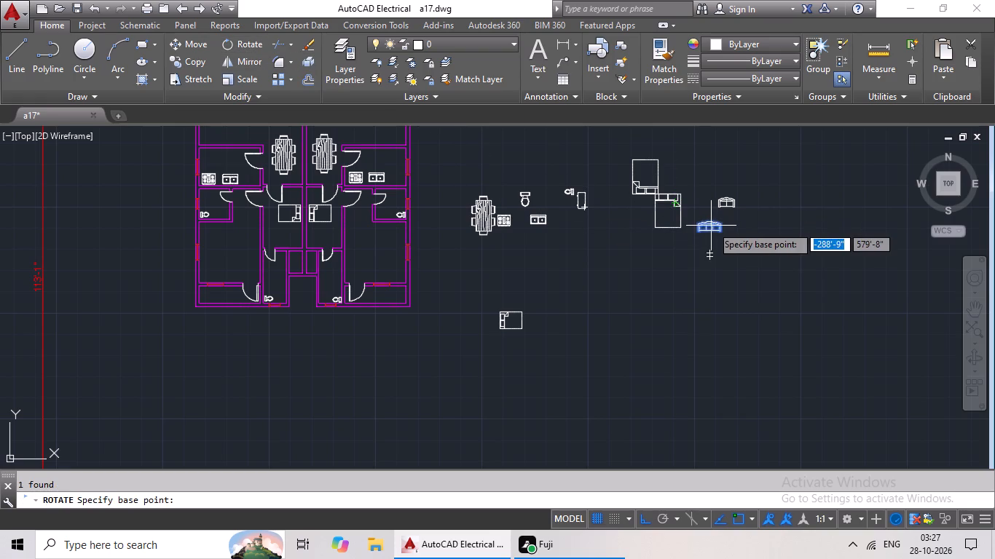
scroll(719, 226, up, 3)
drag(727, 223, 723, 246)
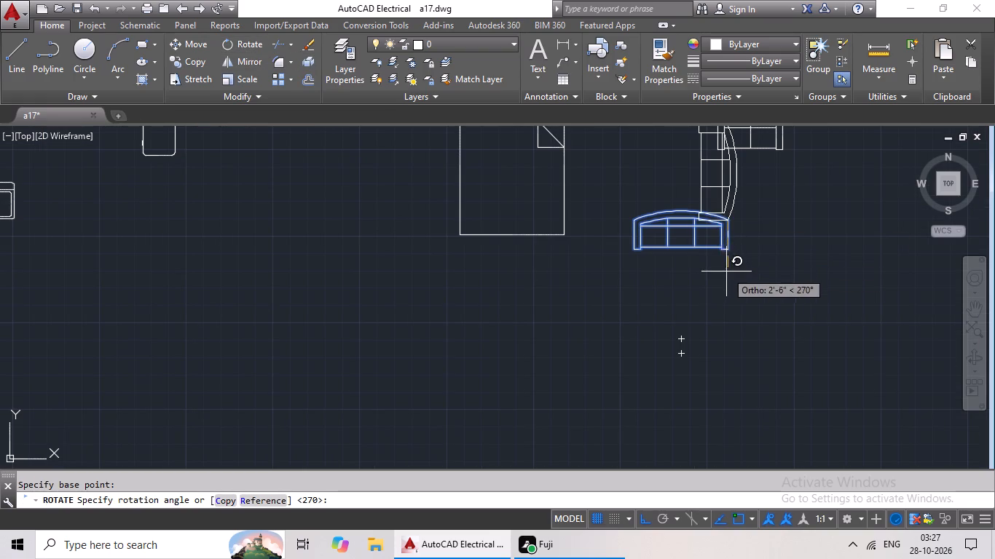
click(726, 271)
Copy the rotated three-seat sofa into the right apartment's large room, between the desk and the outer-wall window.
click(729, 194)
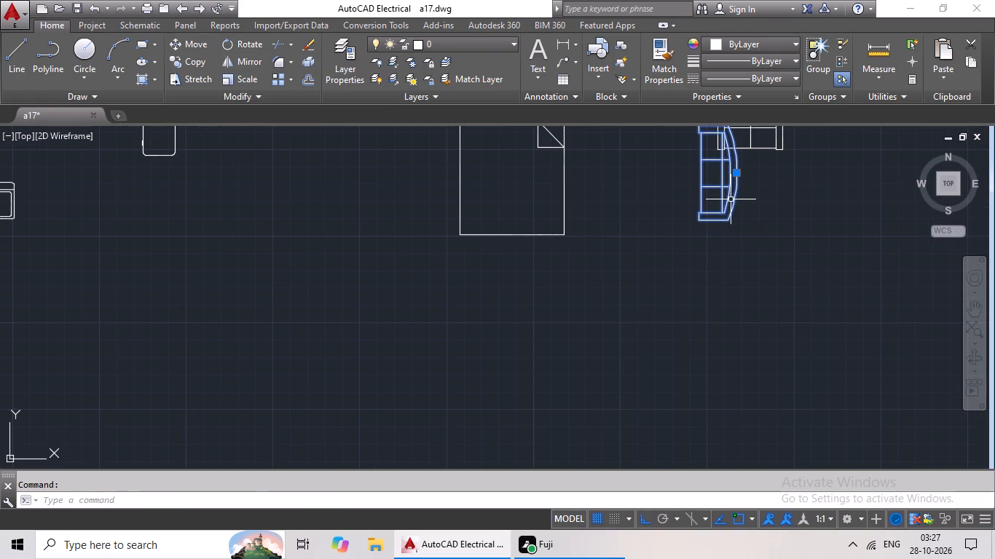
key(ctrl+c)
key(ctrl+v)
ctrl+scroll(658, 234, down, 1)
scroll(541, 268, down, 2)
middle_drag(530, 267, 623, 304)
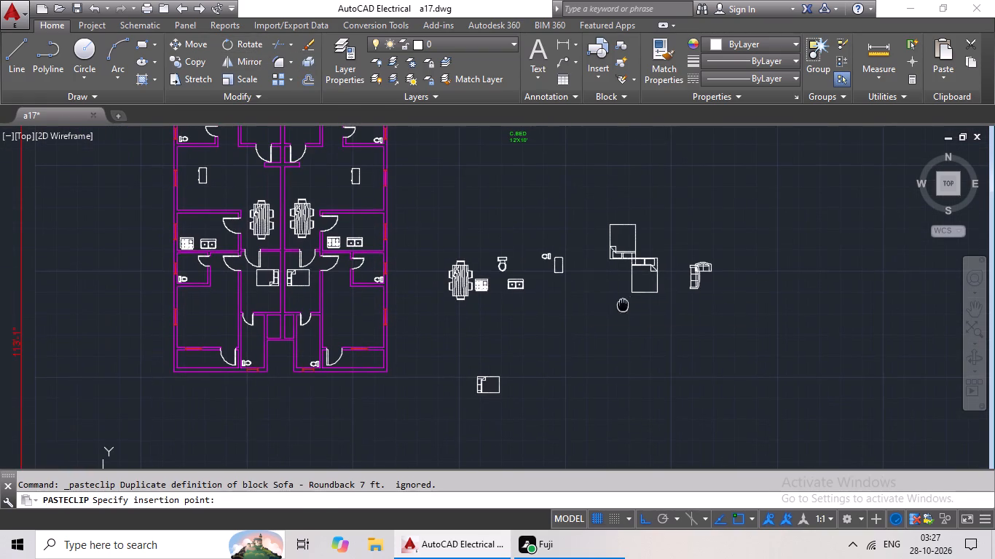
scroll(369, 180, up, 3)
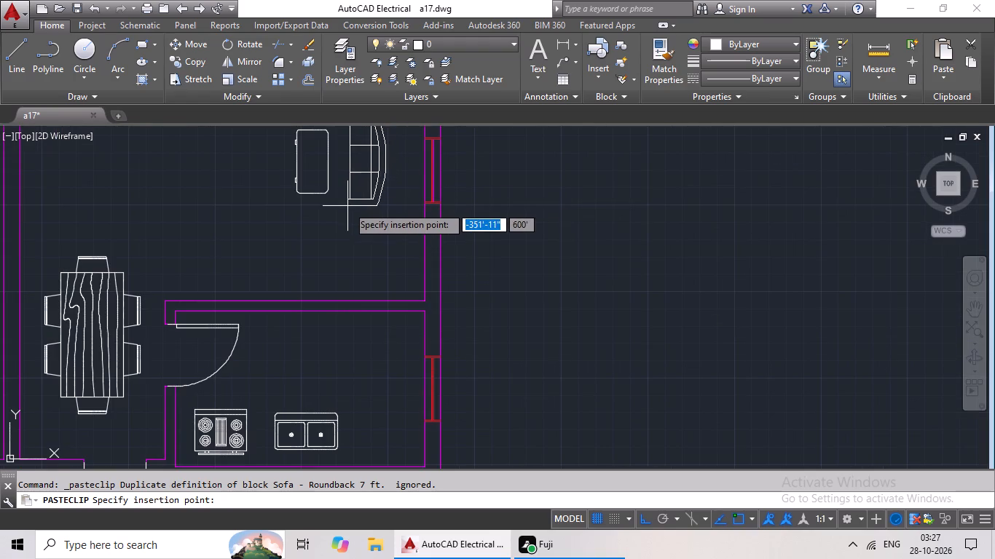
click(347, 206)
Copy the spare two-seat sofa block into the right apartment's large room, just above the desk.
scroll(528, 191, down, 2)
middle_drag(753, 301, 538, 246)
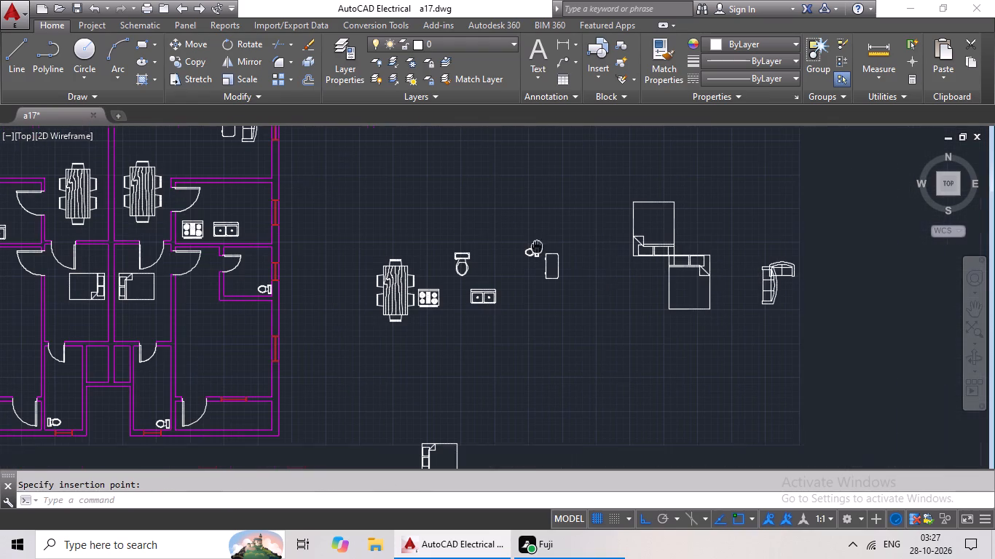
click(793, 265)
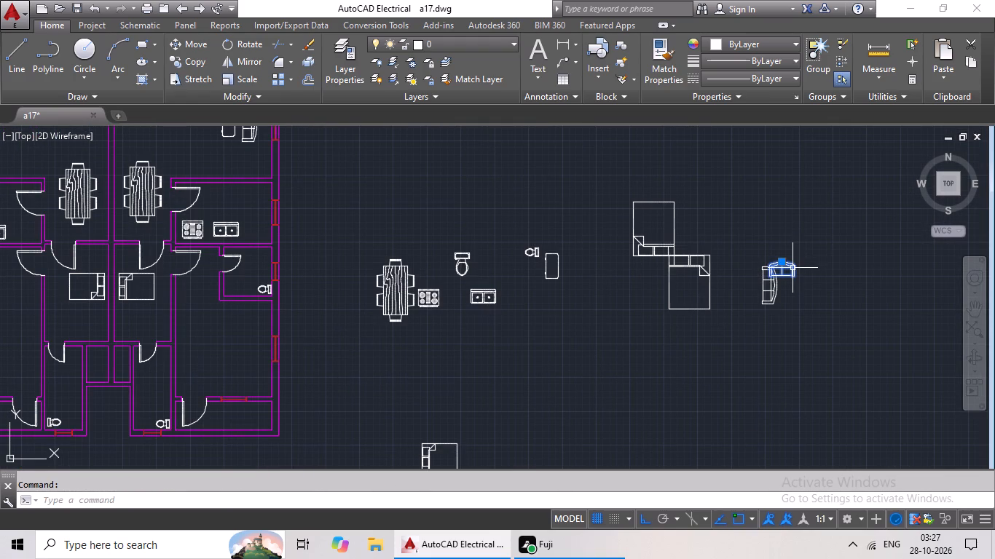
key(ctrl+c)
key(ctrl+v)
ctrl+scroll(722, 271, down, 1)
middle_drag(629, 247, 660, 312)
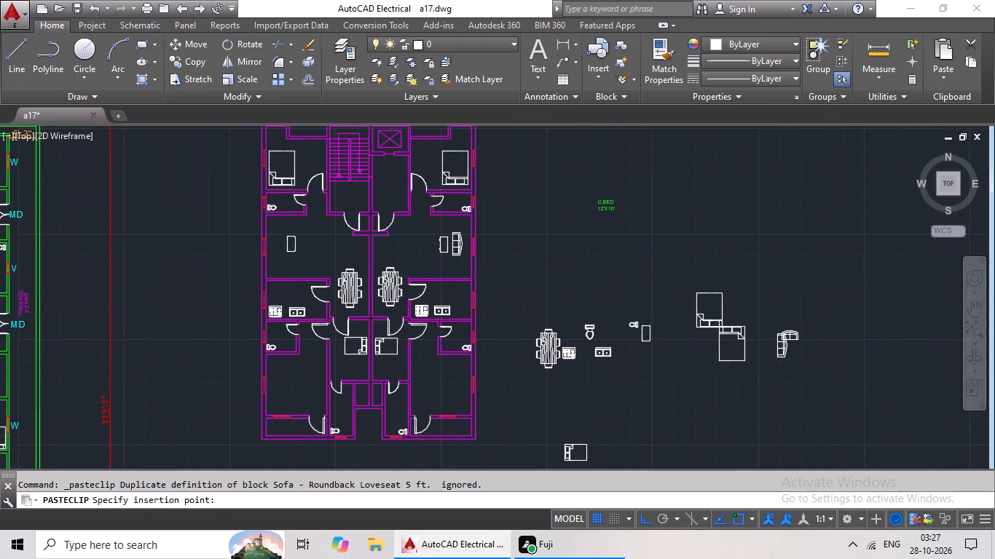
scroll(429, 225, up, 4)
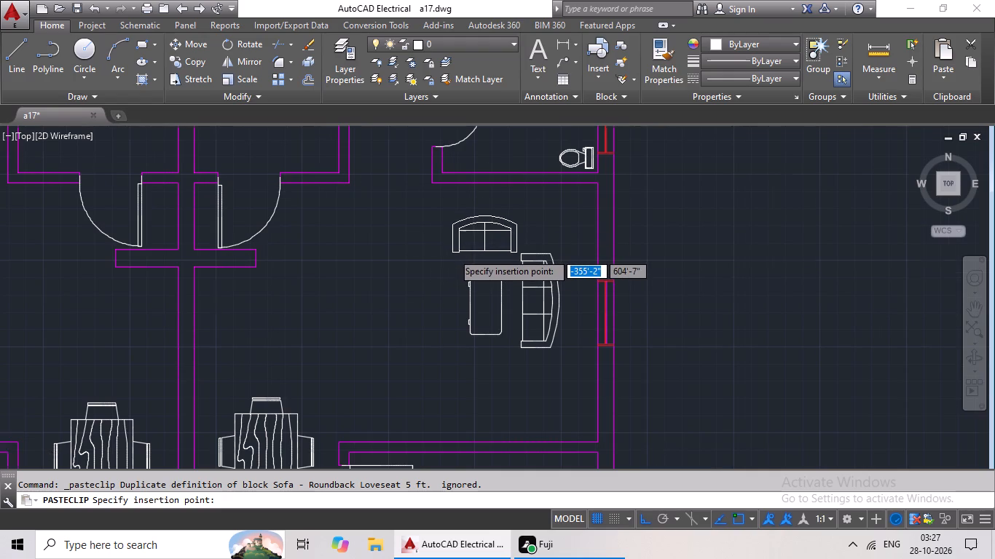
scroll(452, 253, up, 1)
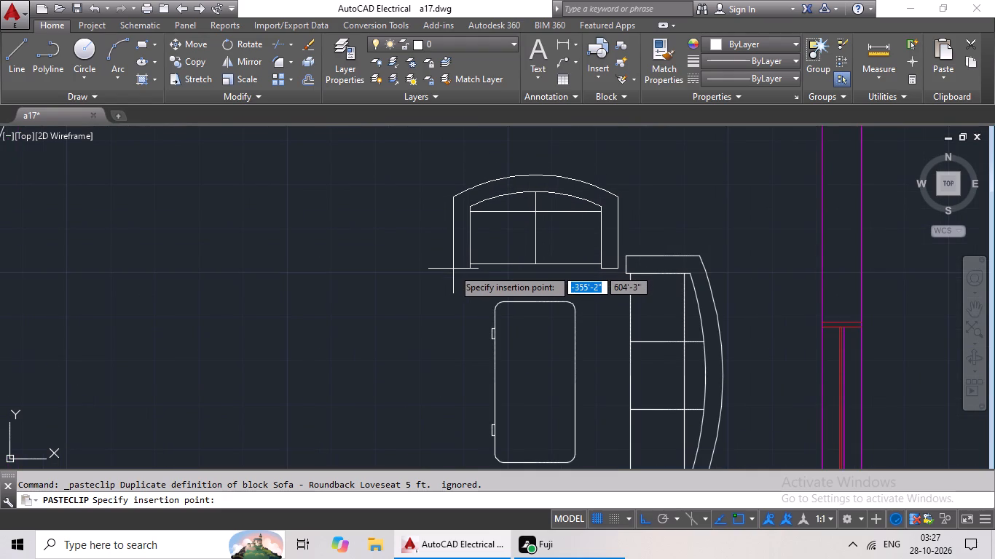
click(453, 269)
Move the spare three-seat sofa block horizontally into the gap between the spare desk and the spare beds.
scroll(646, 265, down, 2)
middle_drag(913, 333, 755, 223)
scroll(762, 224, down, 2)
middle_drag(815, 282, 696, 219)
scroll(831, 314, up, 2)
middle_drag(758, 316, 632, 316)
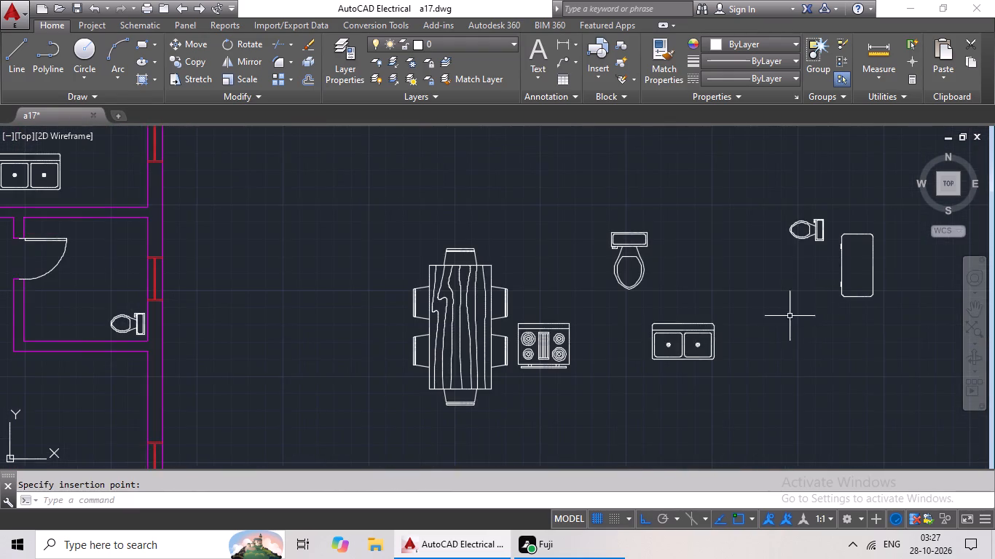
middle_drag(632, 316, 510, 314)
scroll(514, 314, down, 2)
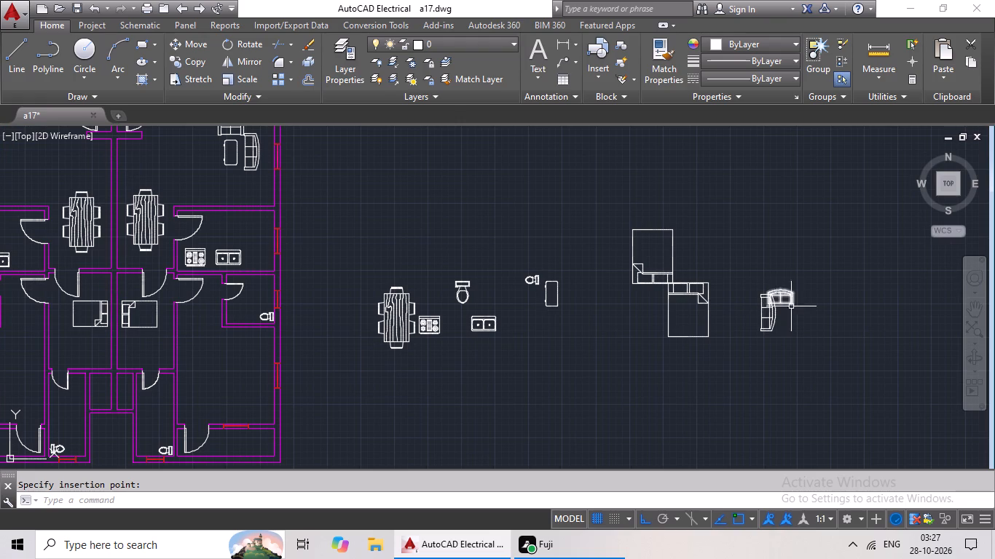
click(764, 310)
click(200, 39)
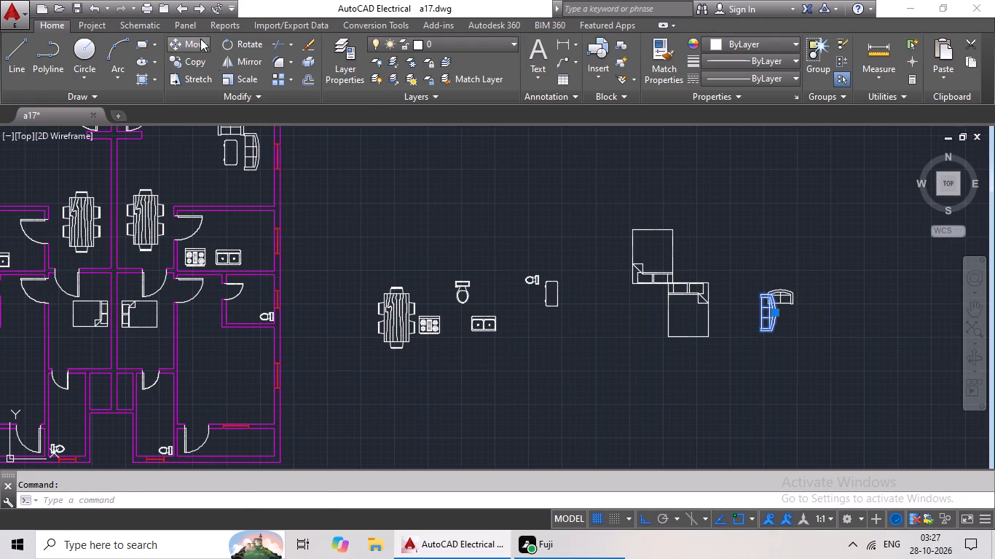
drag(766, 314, 757, 321)
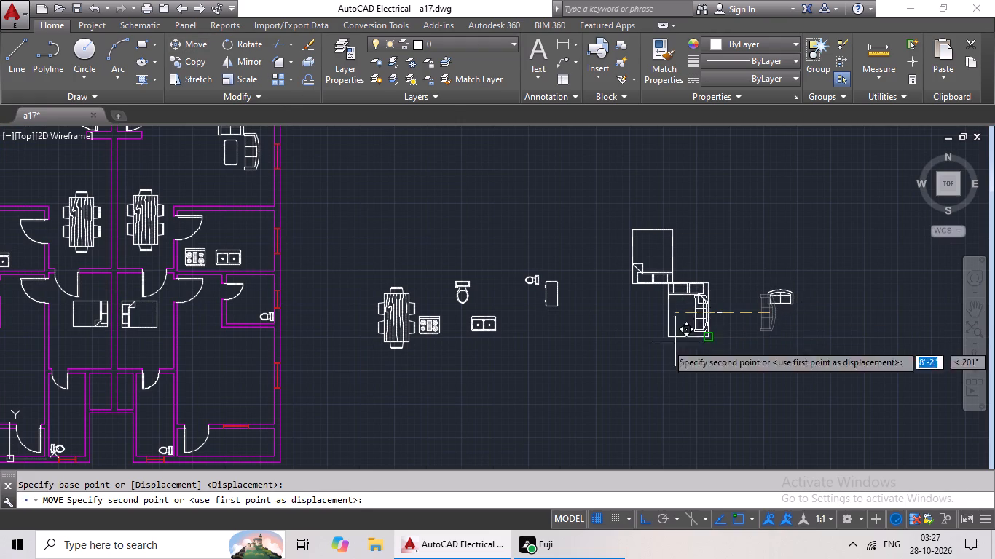
click(606, 360)
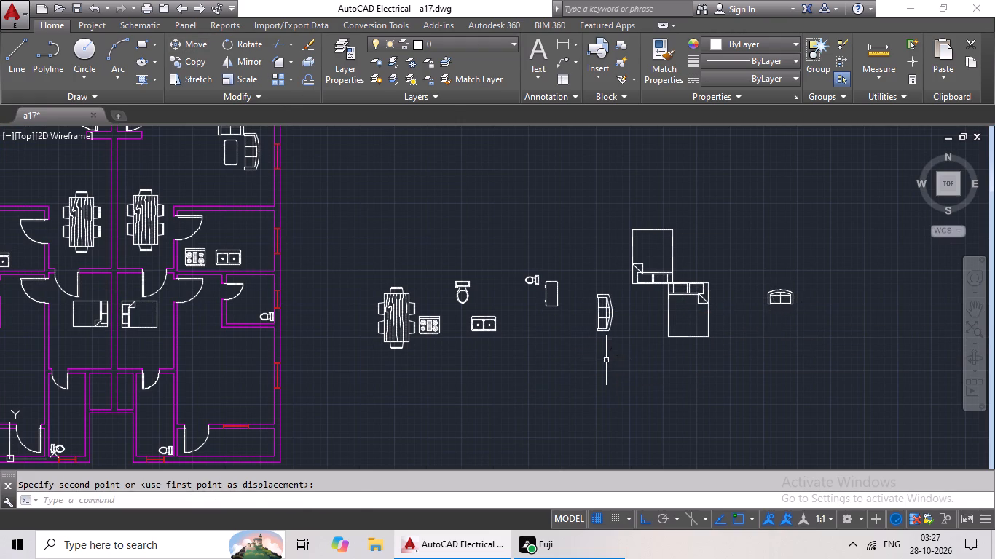
Rotate the spare two-seat sofa block 180° about its right side so its curved back faces down.
click(780, 300)
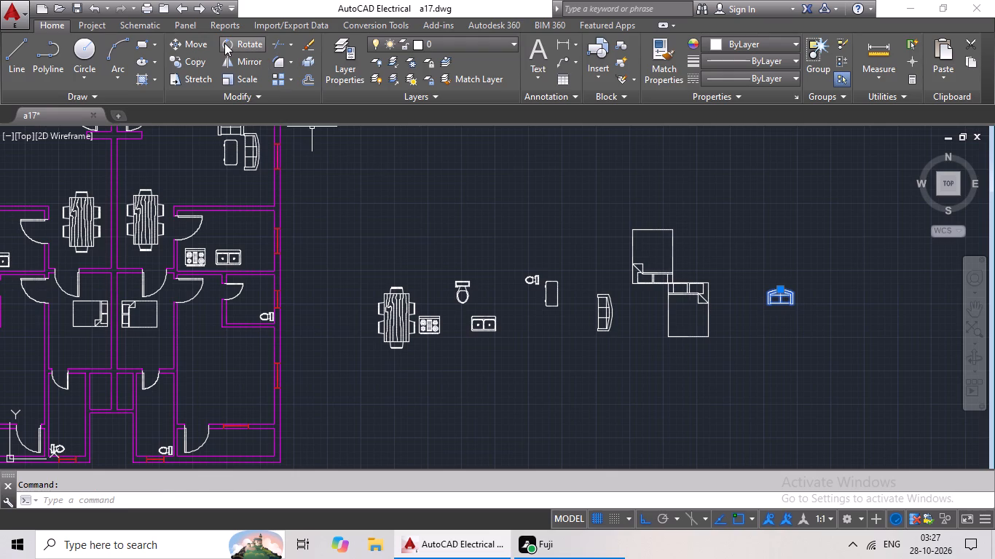
click(224, 42)
click(795, 295)
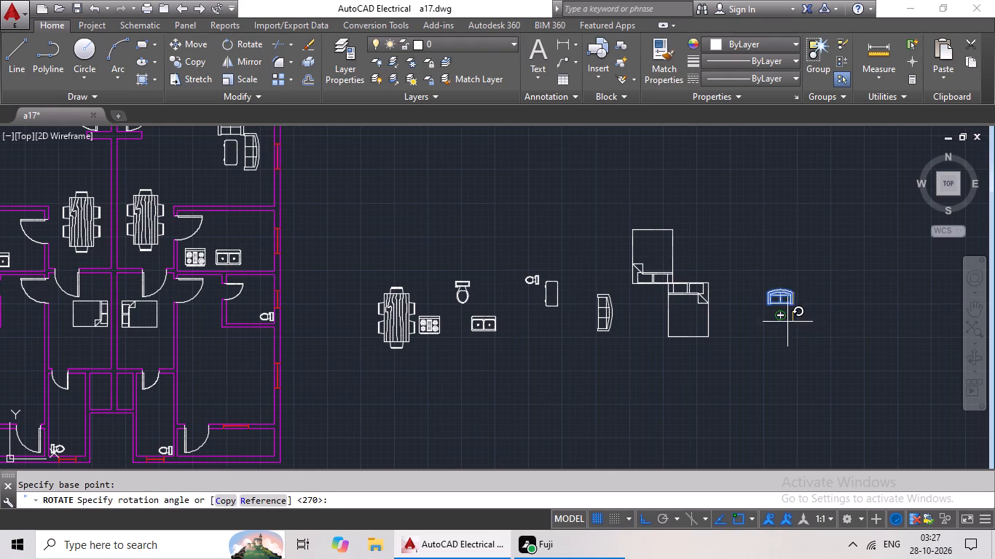
click(652, 301)
Copy the rotated two-seat sofa into the right apartment's large room, just below the desk.
click(803, 289)
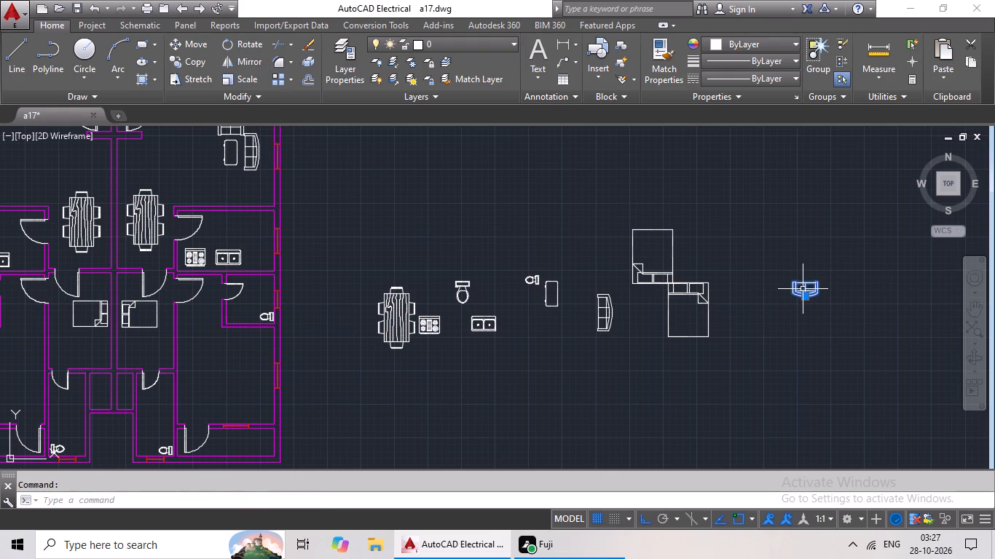
key(ctrl+c)
key(ctrl+v)
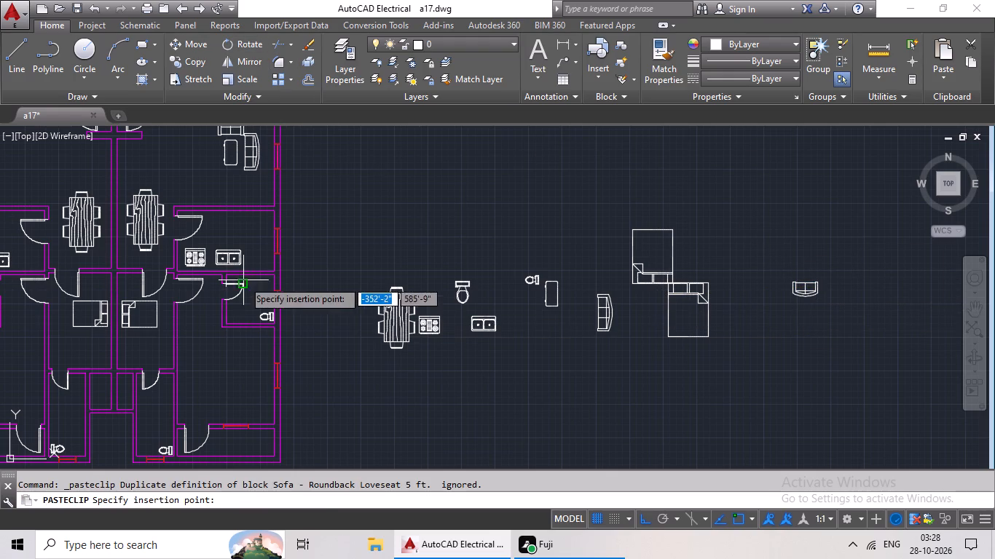
middle_drag(243, 280, 329, 392)
scroll(296, 276, up, 3)
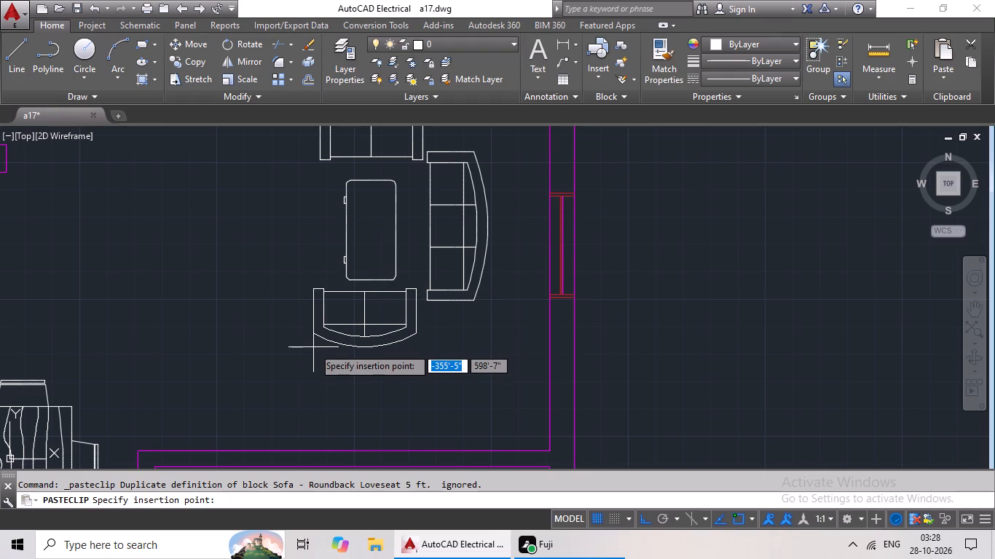
click(315, 348)
Rotate the spare three-seat sofa block 180° about its upper end so its curved back faces left.
scroll(532, 289, down, 3)
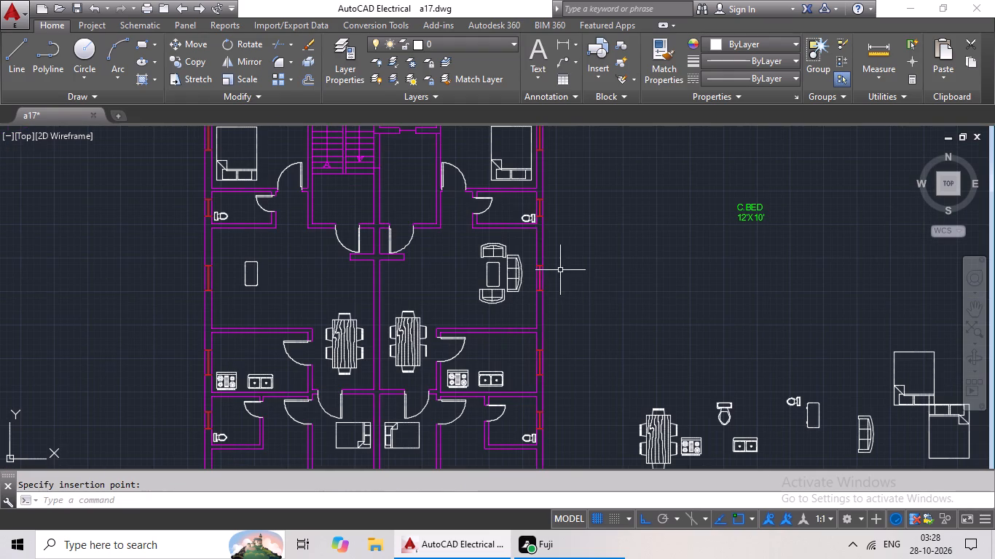
middle_drag(873, 384, 713, 308)
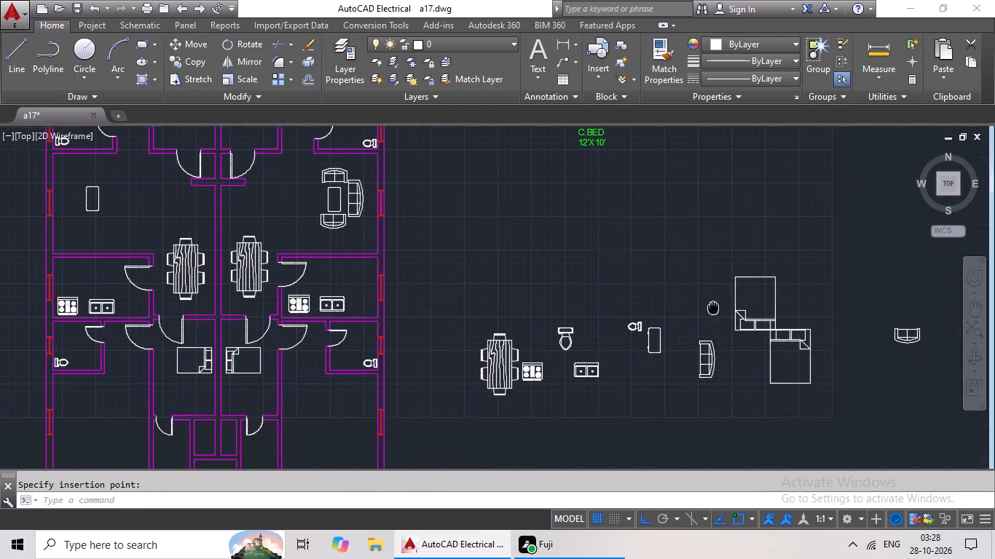
click(713, 360)
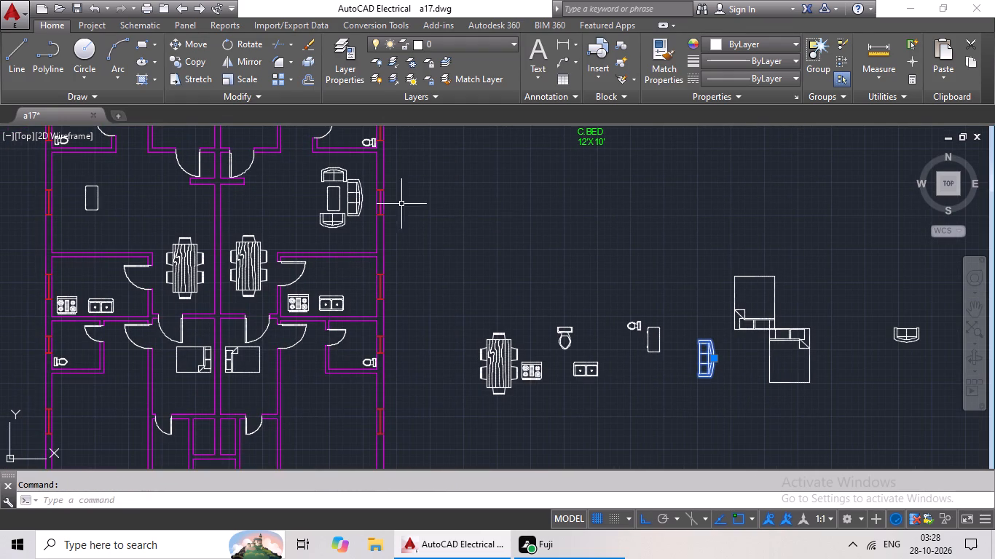
click(258, 46)
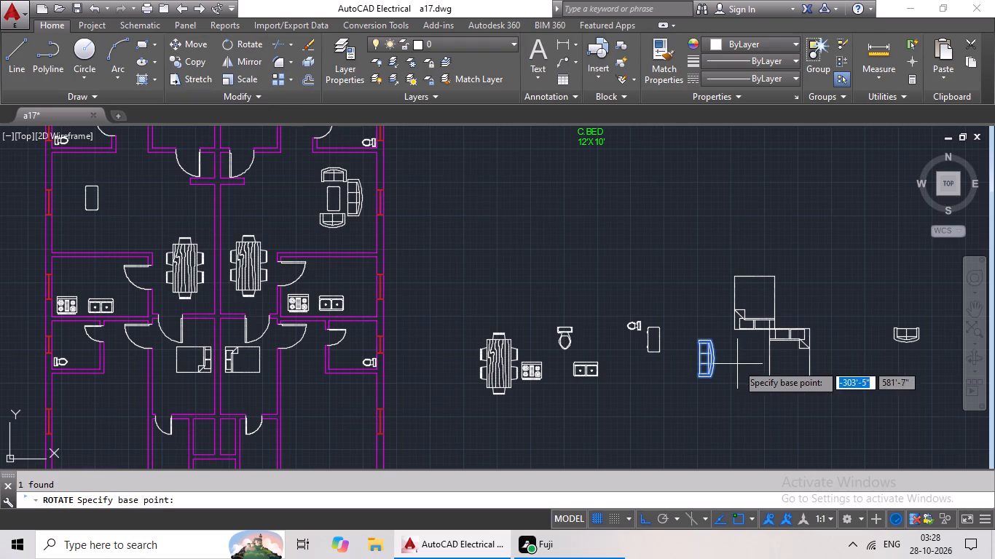
scroll(707, 352, up, 2)
click(717, 328)
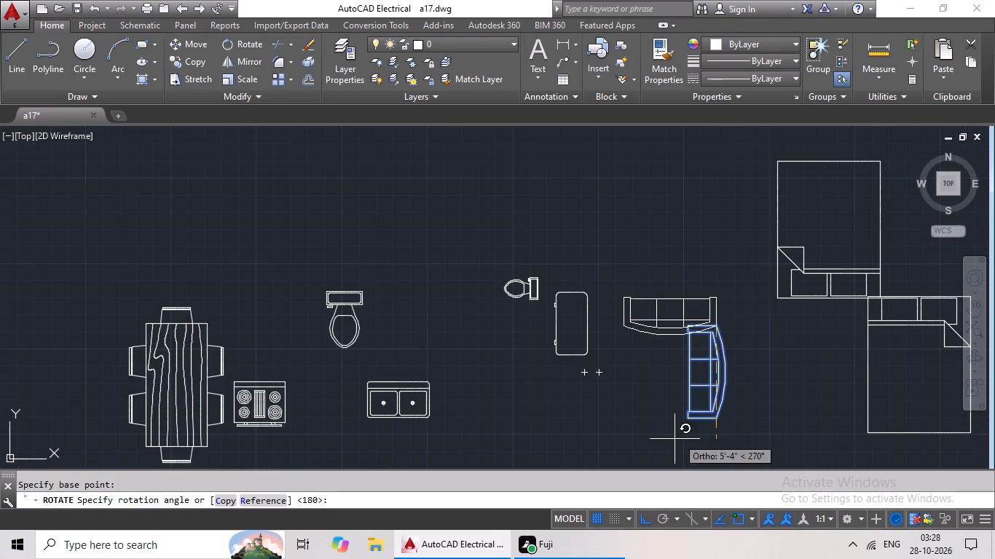
click(535, 411)
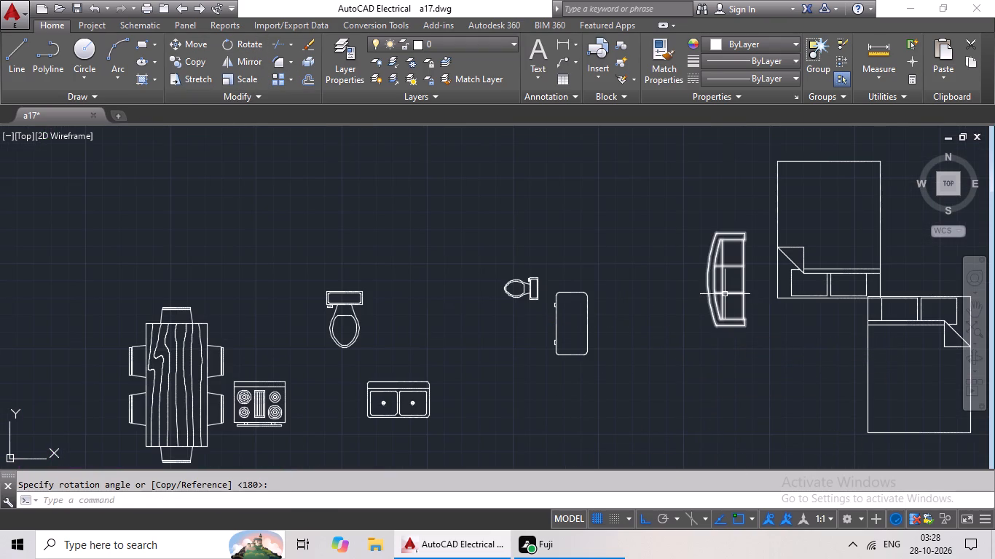
Copy the rotated three-seat sofa into the left apartment's large room, just left of the desk with its curved back toward the window.
click(723, 293)
key(ctrl+c)
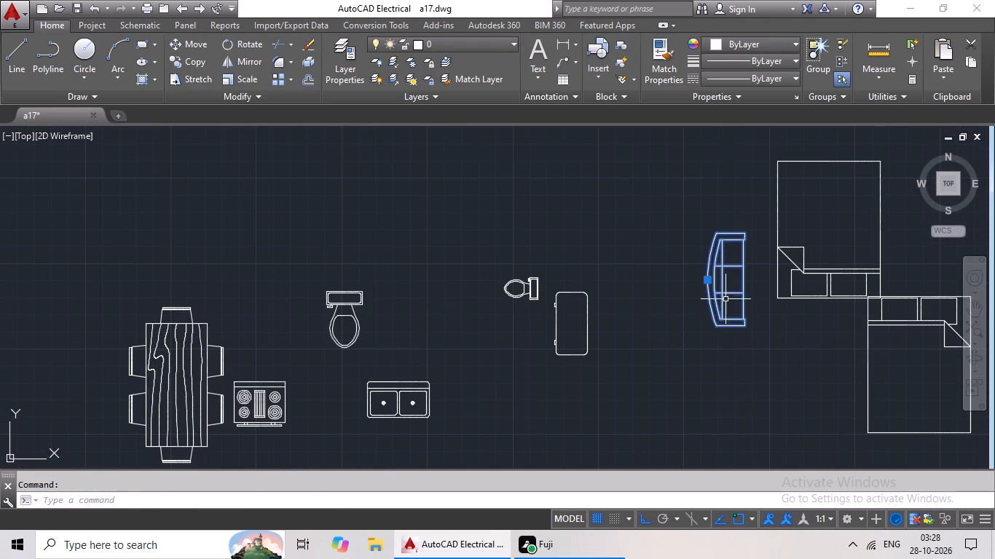
key(ctrl+v)
scroll(715, 340, down, 3)
middle_drag(486, 353, 696, 352)
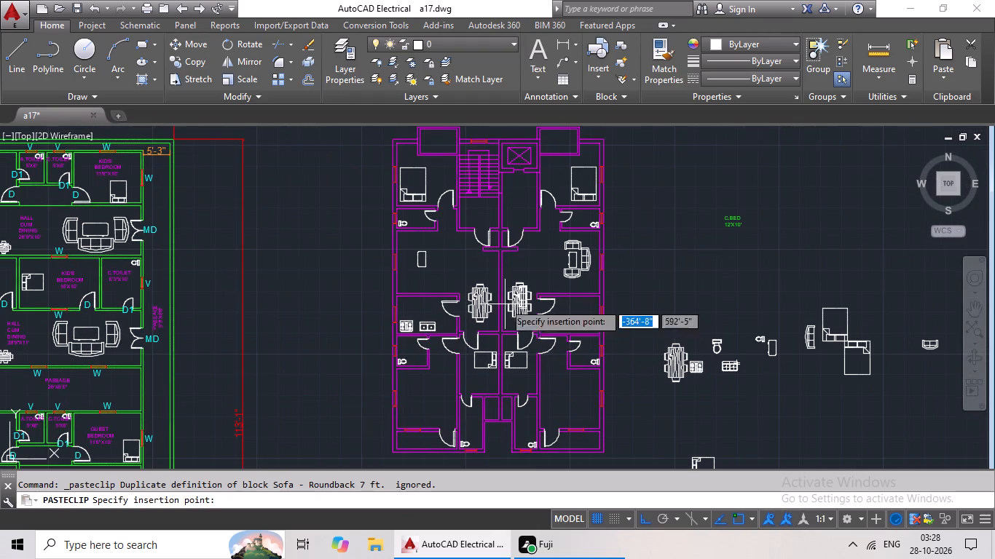
scroll(408, 266, up, 3)
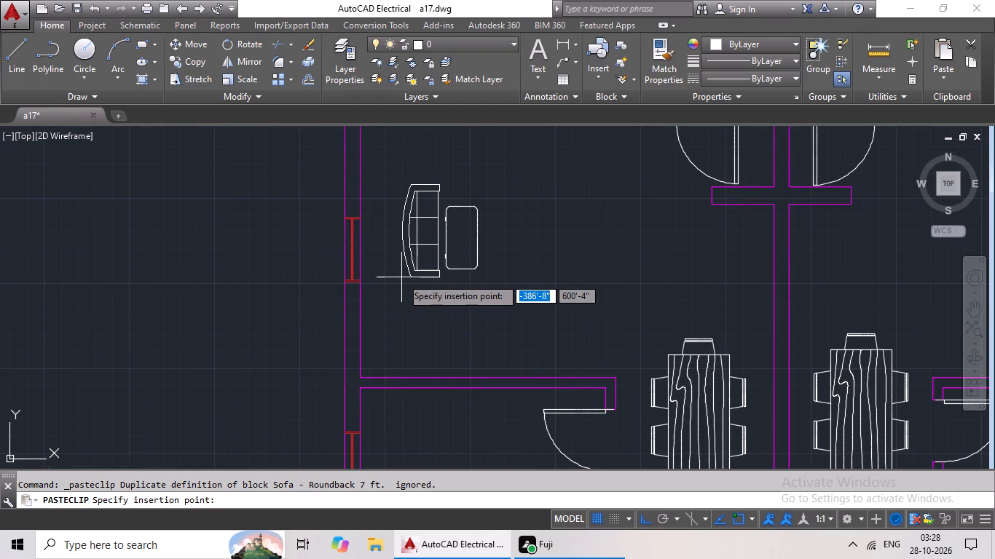
click(401, 279)
Copy the spare two-seat sofa with its curved back facing down into the left apartment's large room, just below the desk.
scroll(618, 270, down, 2)
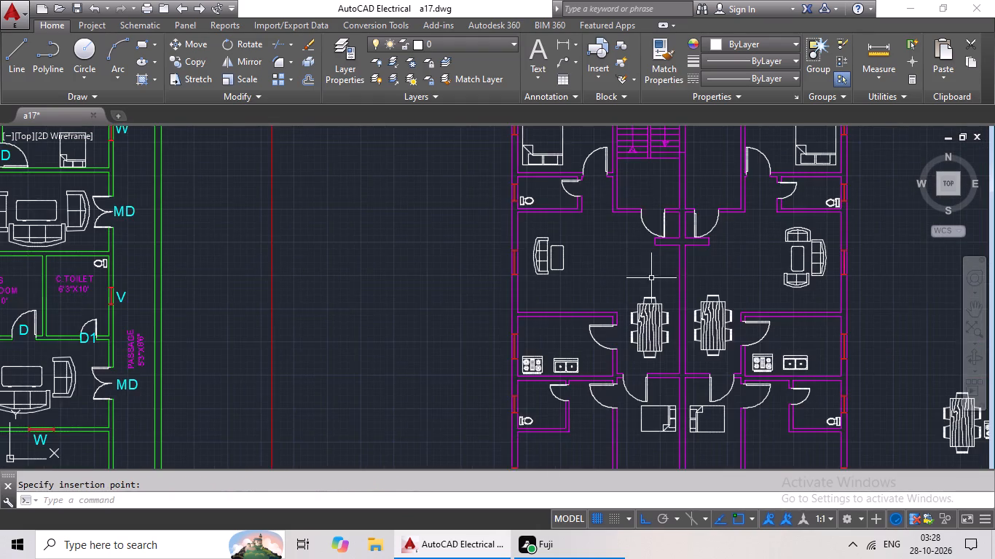
middle_drag(707, 277, 418, 274)
middle_drag(863, 372, 656, 333)
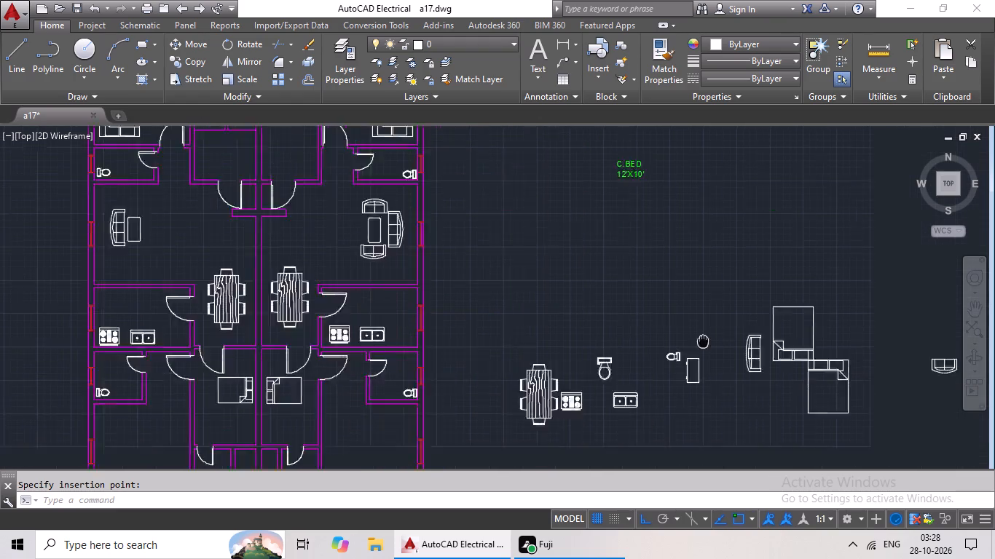
middle_drag(656, 333, 623, 326)
click(831, 352)
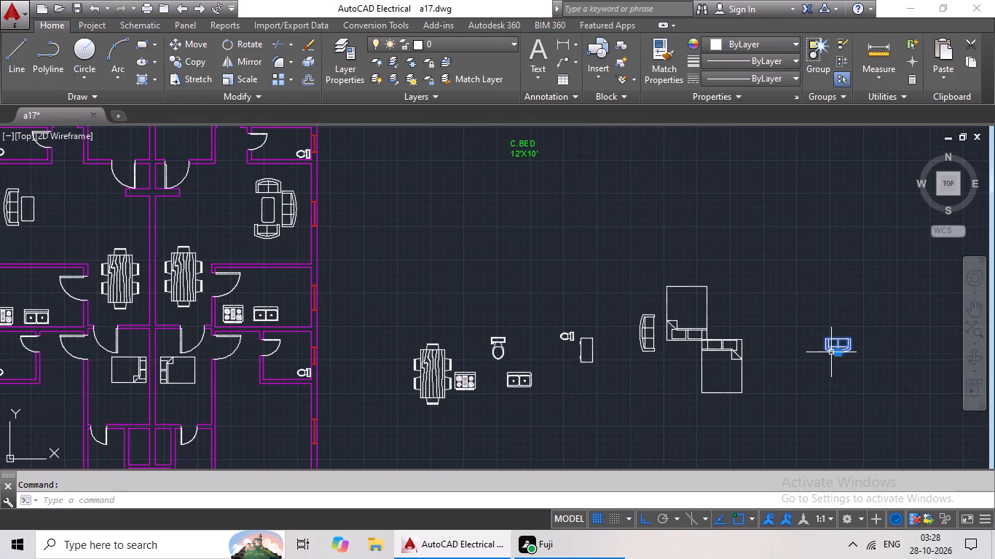
key(ctrl+c)
key(ctrl+v)
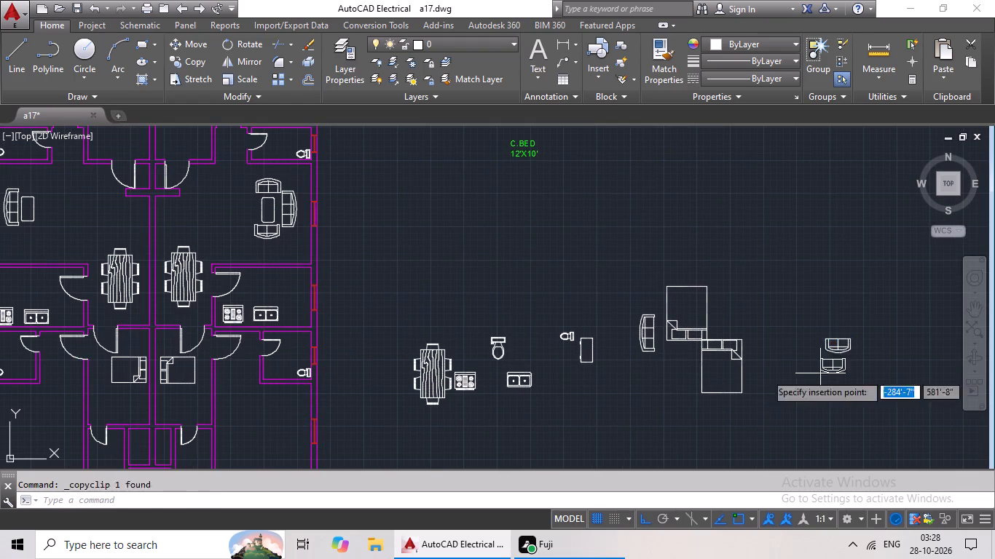
scroll(444, 370, down, 1)
scroll(183, 292, up, 3)
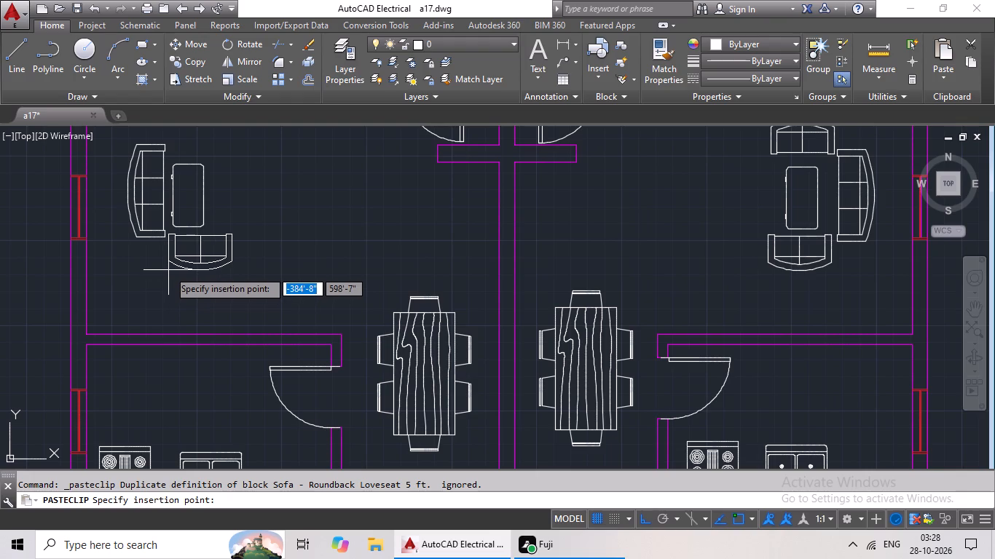
scroll(169, 268, up, 1)
click(169, 268)
Copy the two-seat sofa above the right apartment's desk to just above the left apartment's desk, aligned with the lower sofa.
scroll(242, 256, down, 3)
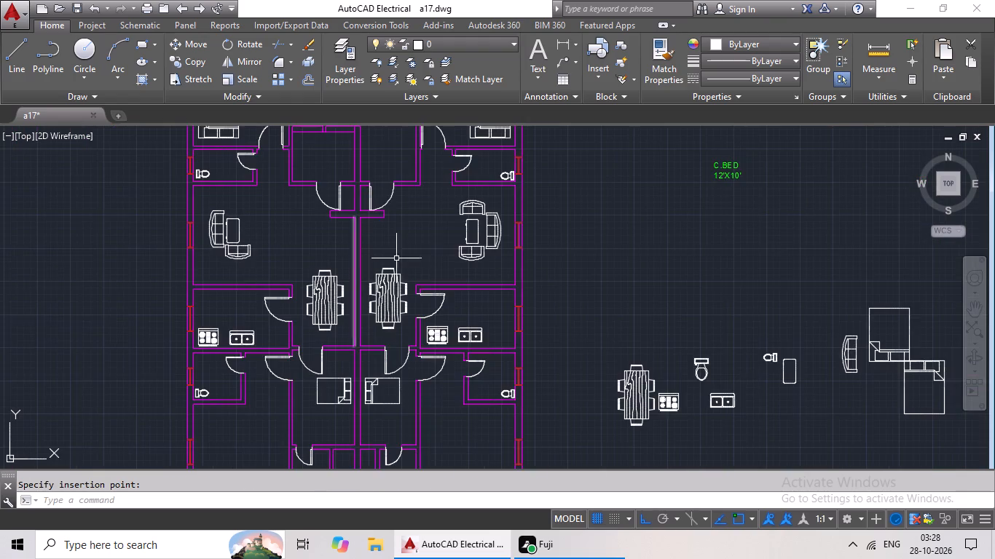
middle_drag(438, 250, 366, 261)
click(409, 212)
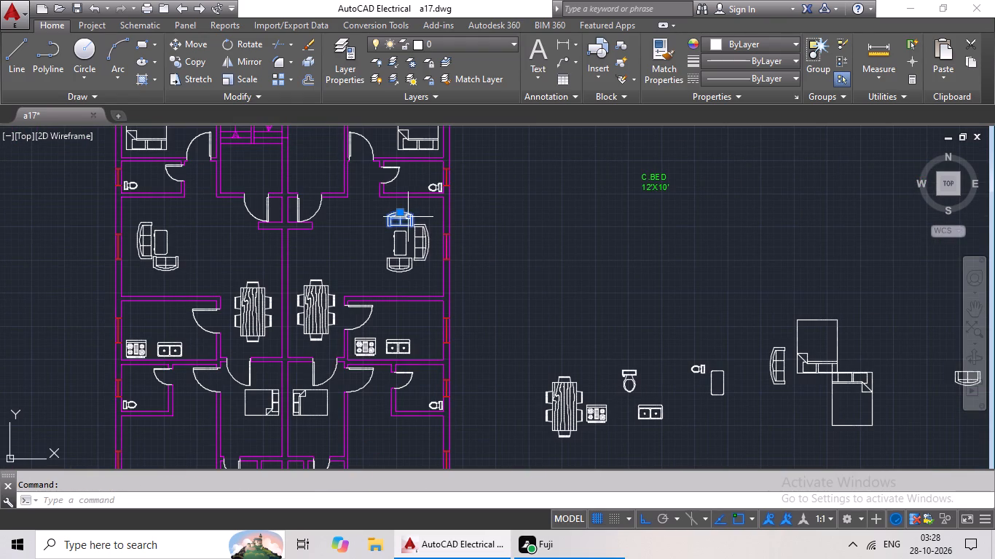
key(ctrl+c)
key(ctrl+v)
scroll(198, 222, up, 2)
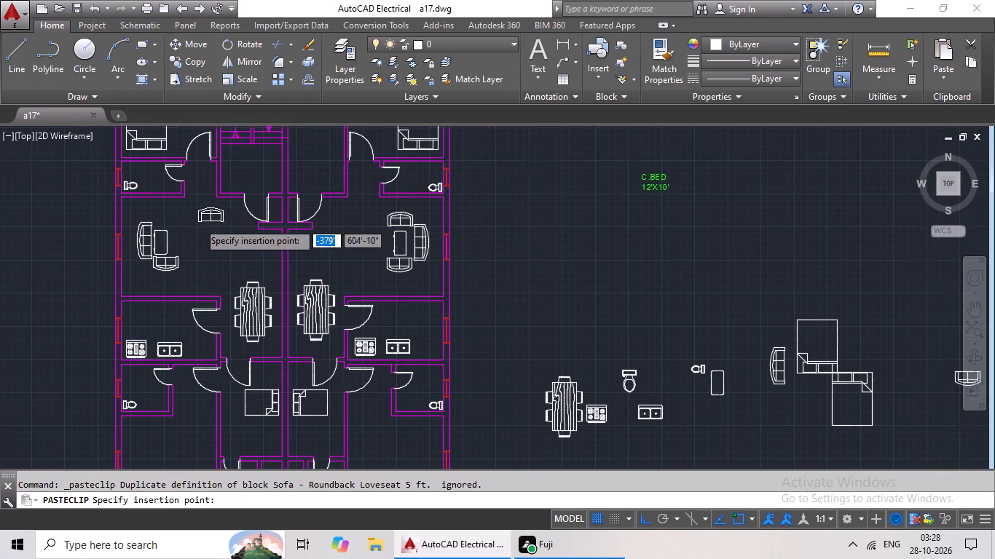
scroll(198, 222, up, 1)
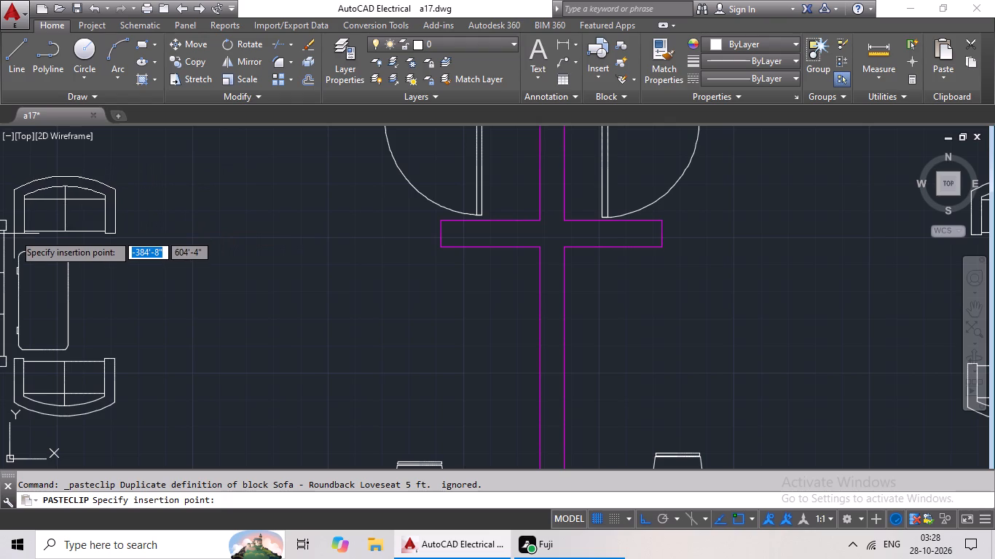
click(14, 234)
Delete all the spare furniture and fixture blocks beside the floor plan, keeping the green C.BED label.
scroll(280, 213, down, 3)
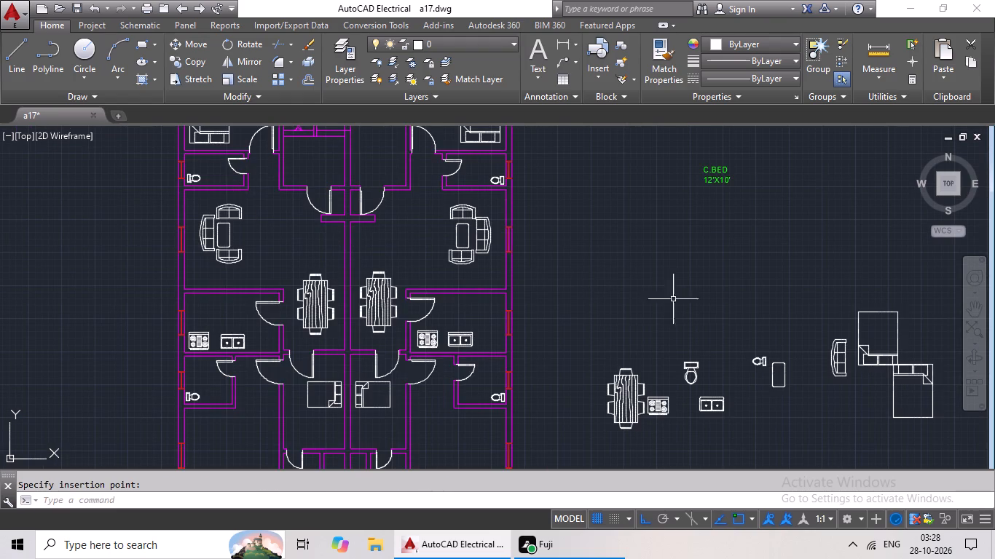
scroll(704, 296, down, 1)
middle_drag(715, 292, 556, 261)
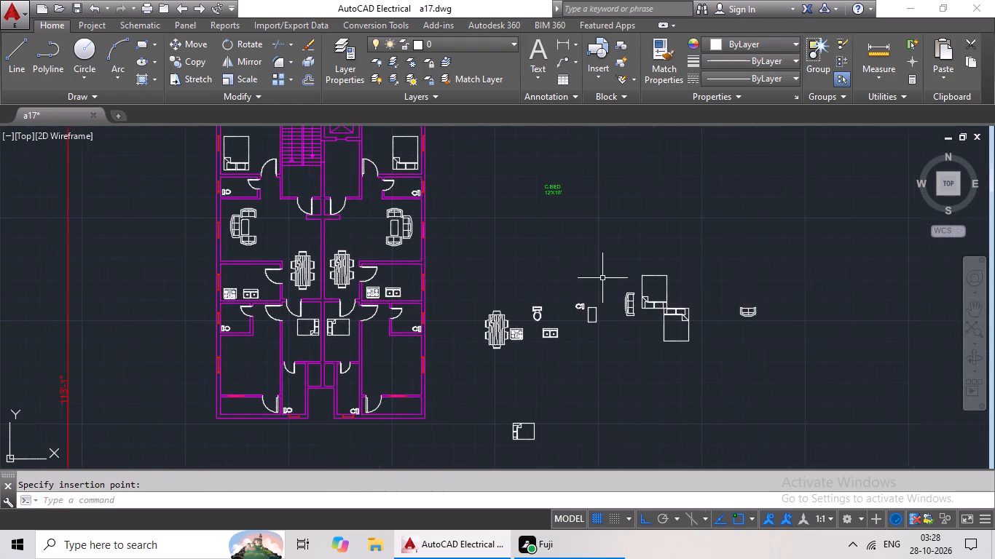
middle_drag(605, 277, 552, 257)
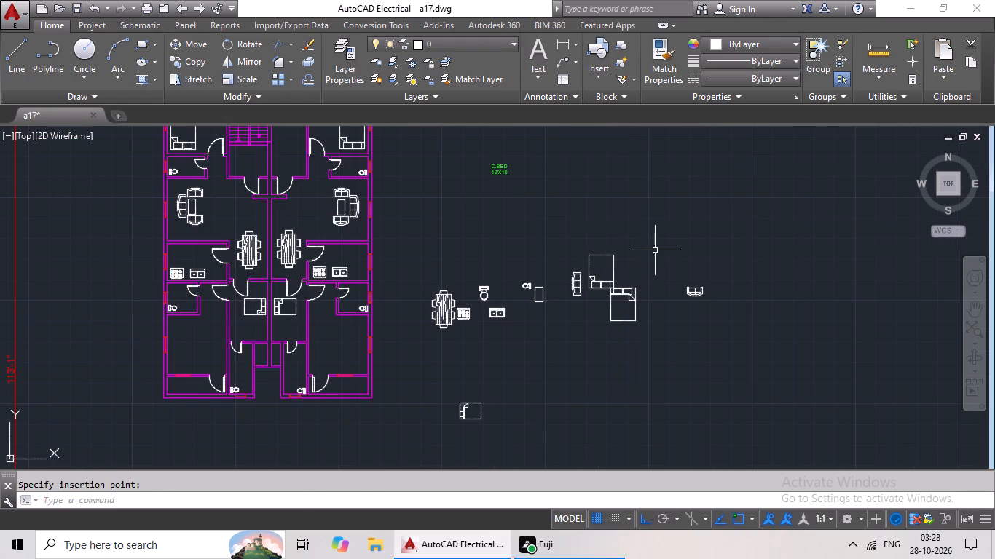
drag(655, 245, 458, 412)
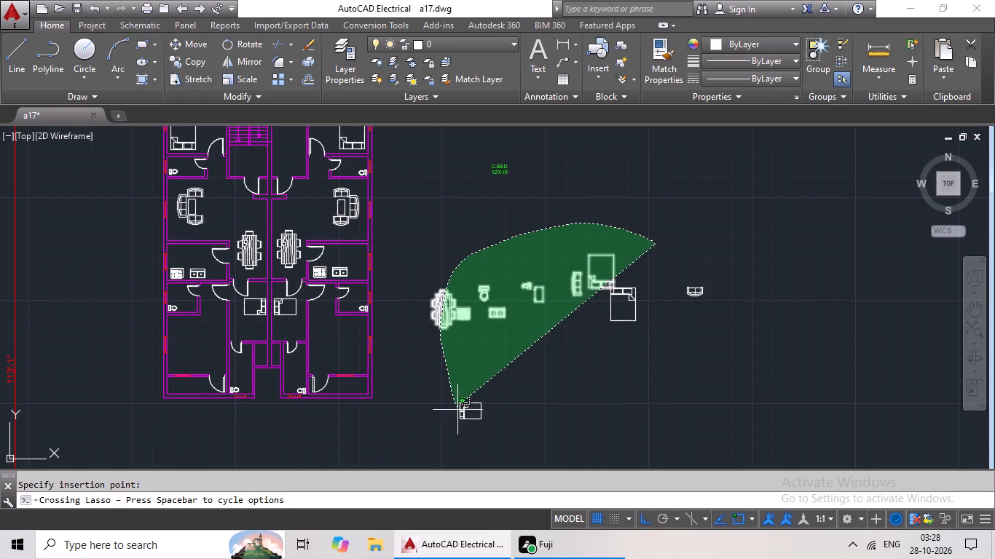
drag(458, 412, 699, 307)
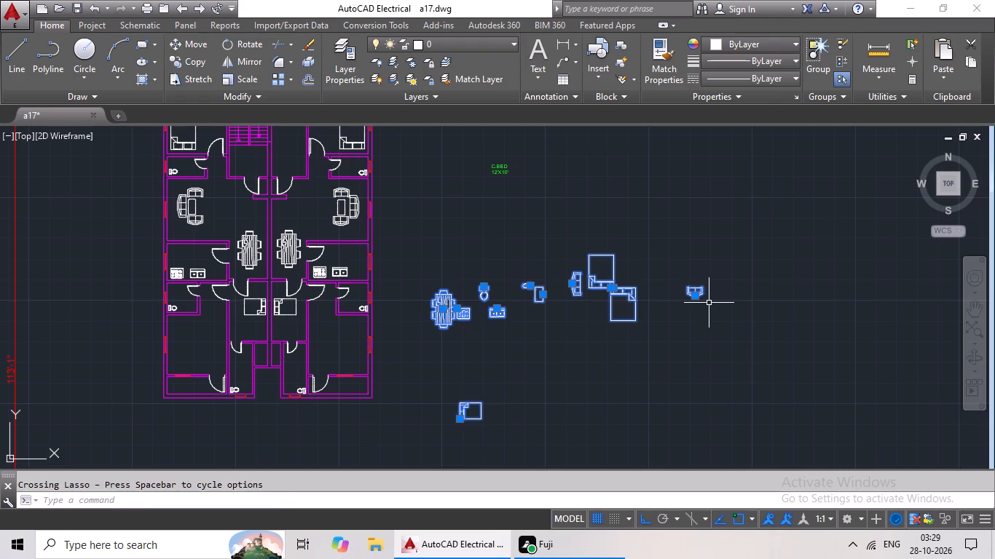
key(Delete)
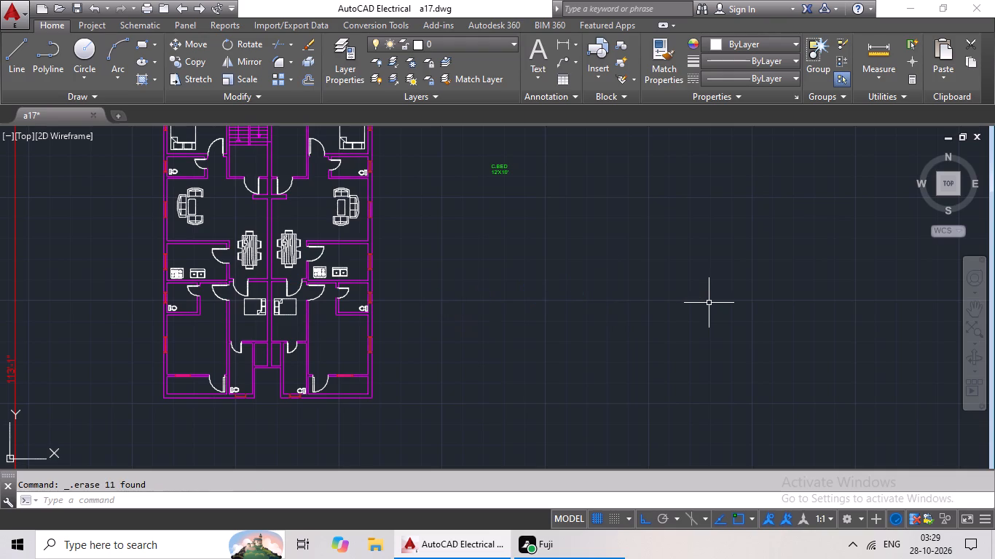
Copy the queen bed from the plan's upper-right bedroom into the lower-right bedroom, near its balcony wall.
click(349, 139)
click(351, 146)
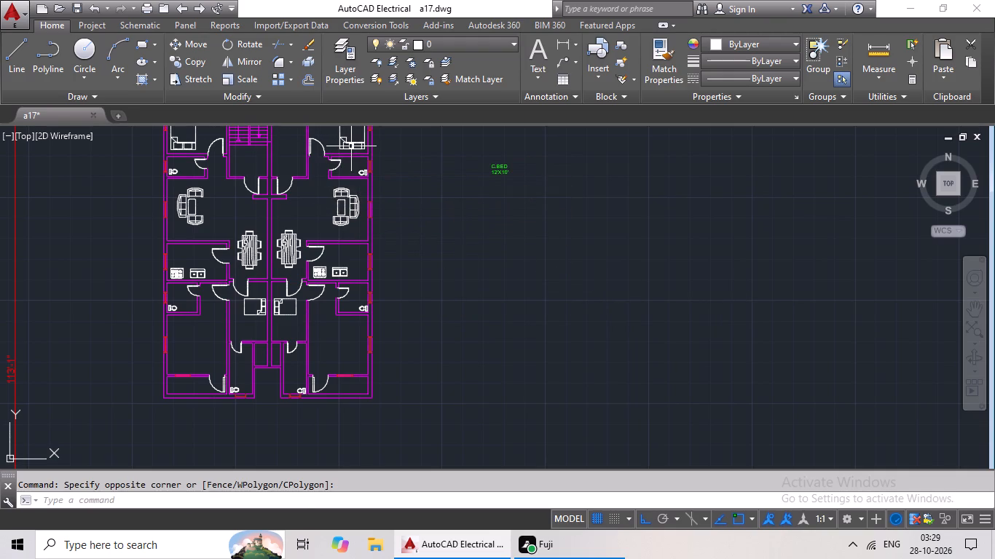
click(350, 146)
key(ctrl+c)
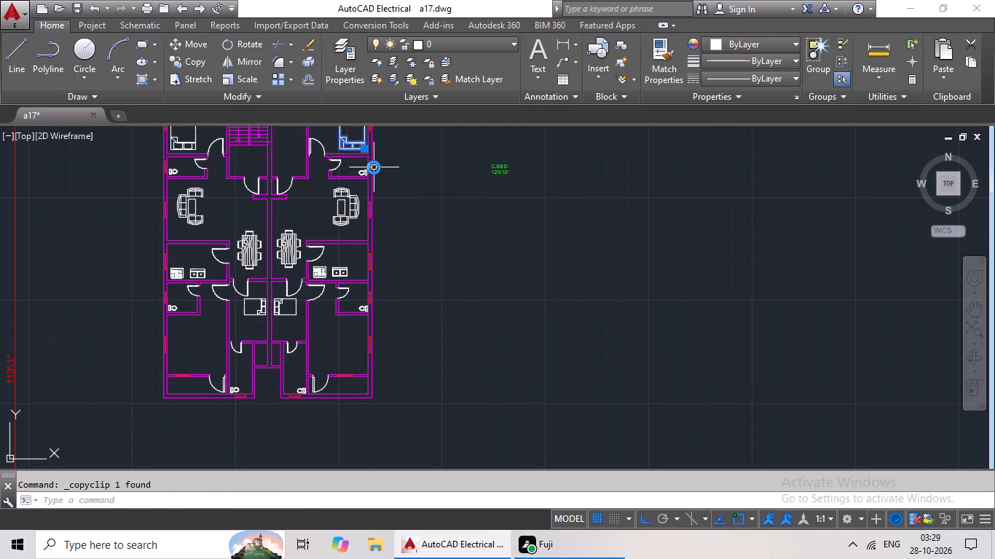
key(ctrl+v)
scroll(350, 341, up, 3)
middle_drag(342, 345, 357, 165)
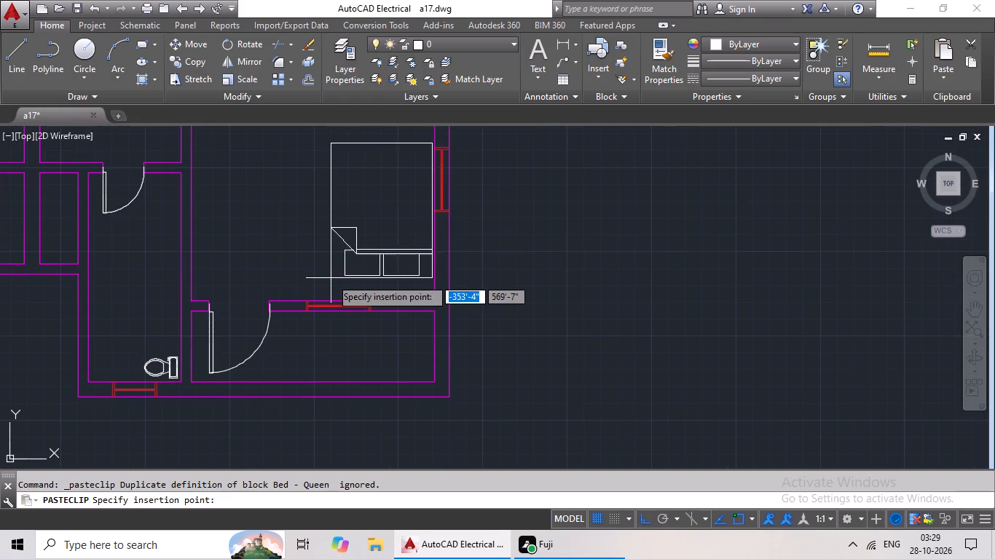
click(321, 290)
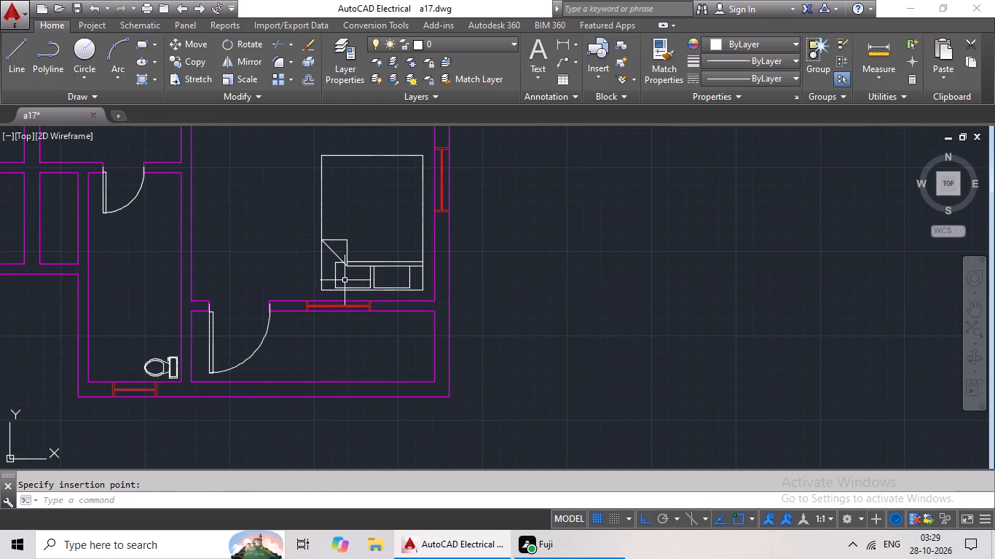
Paste another queen bed into the lower-left bedroom, beside the outer wall and against the balcony wall.
key(ctrl+c)
key(ctrl+v)
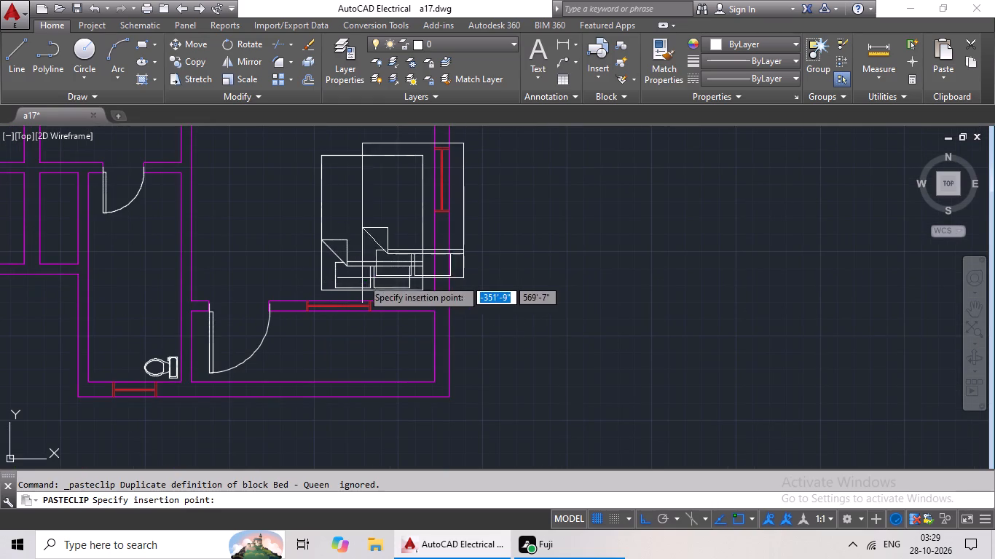
ctrl+scroll(346, 290, down, 2)
middle_drag(261, 296, 642, 285)
scroll(489, 280, up, 2)
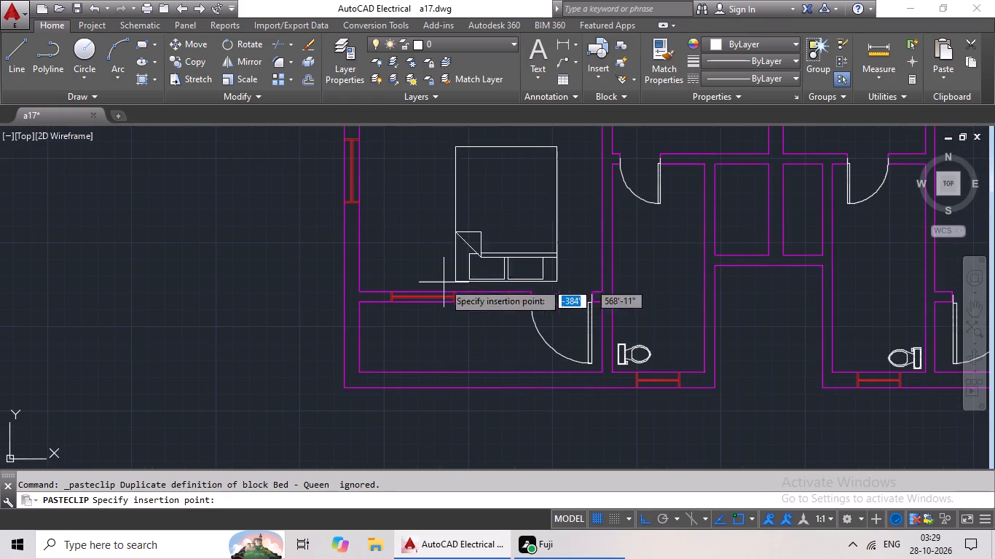
click(366, 286)
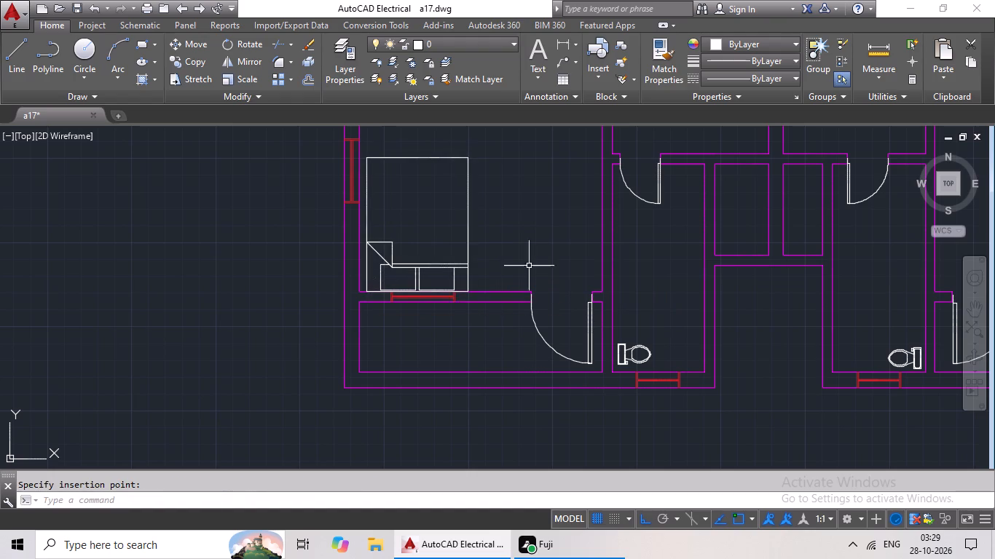
Move the lower-left bedroom's bed slightly up, leaving a small gap to the balcony wall.
scroll(605, 287, down, 3)
middle_drag(718, 307, 524, 318)
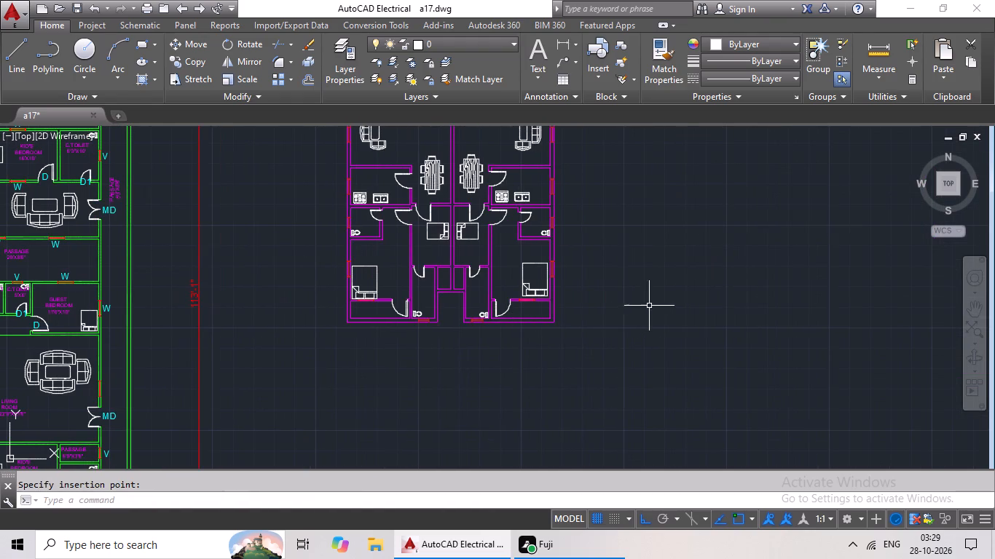
scroll(382, 279, up, 2)
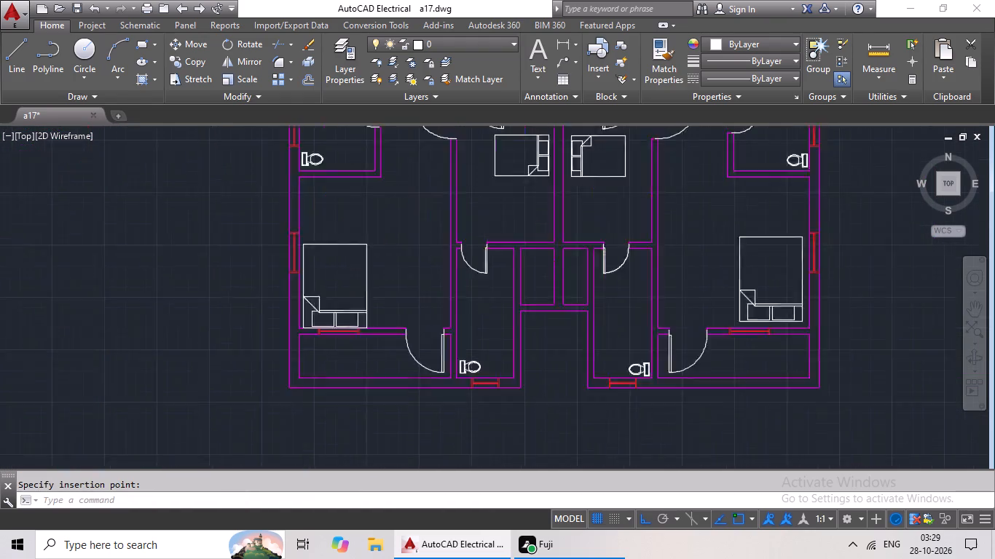
scroll(382, 279, up, 2)
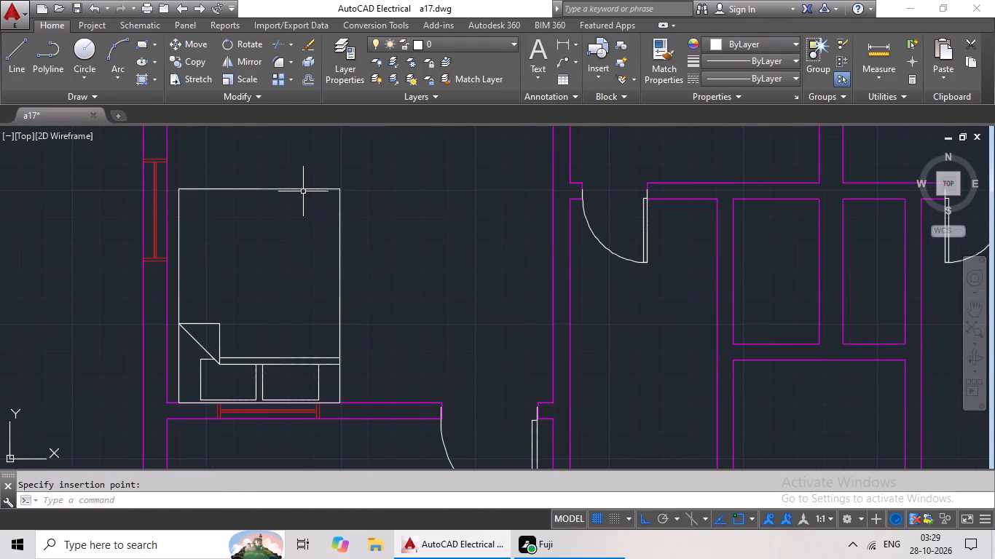
click(303, 189)
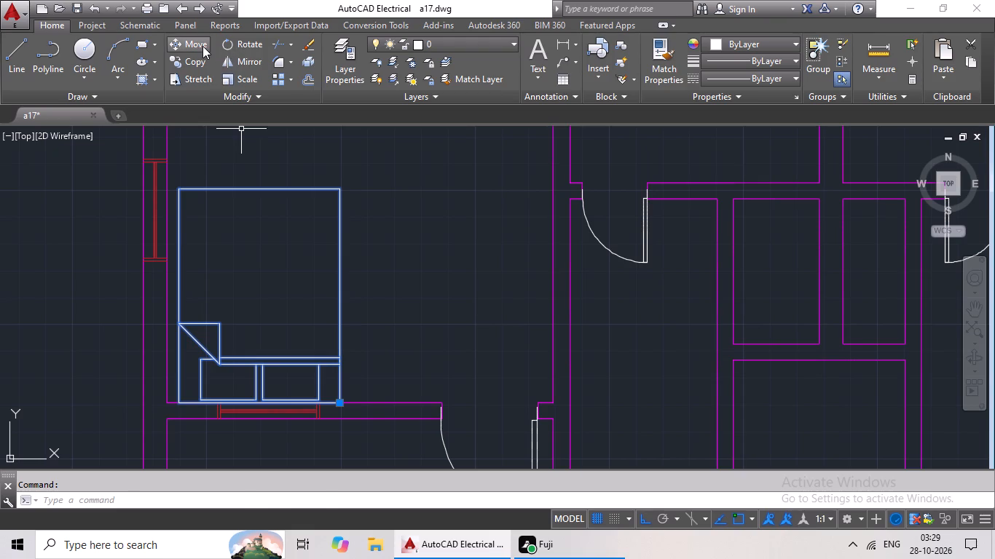
click(202, 46)
drag(257, 186, 263, 177)
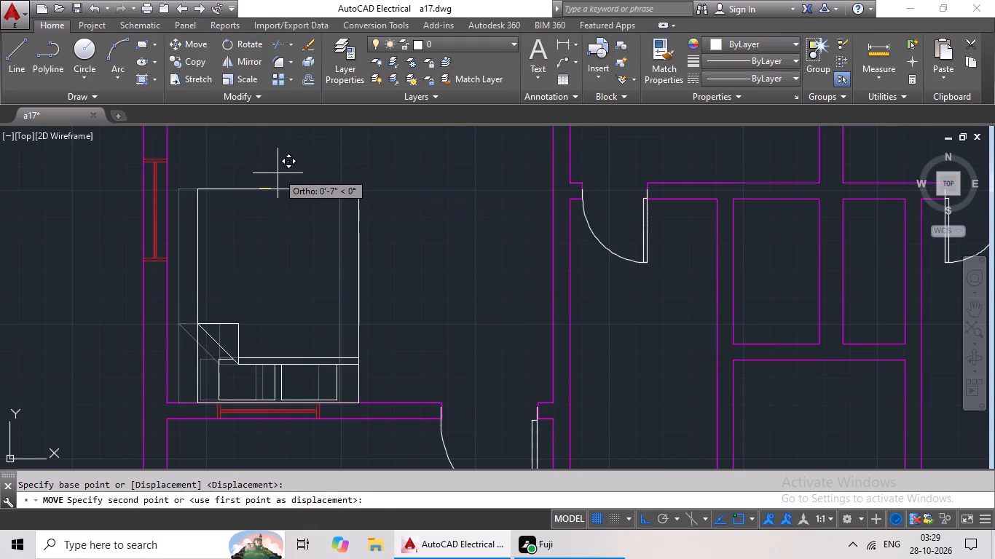
click(274, 163)
Copy the C.BED 12'X10' label from outside the plan into the upper-left bedroom, beside the bed.
scroll(376, 187, down, 3)
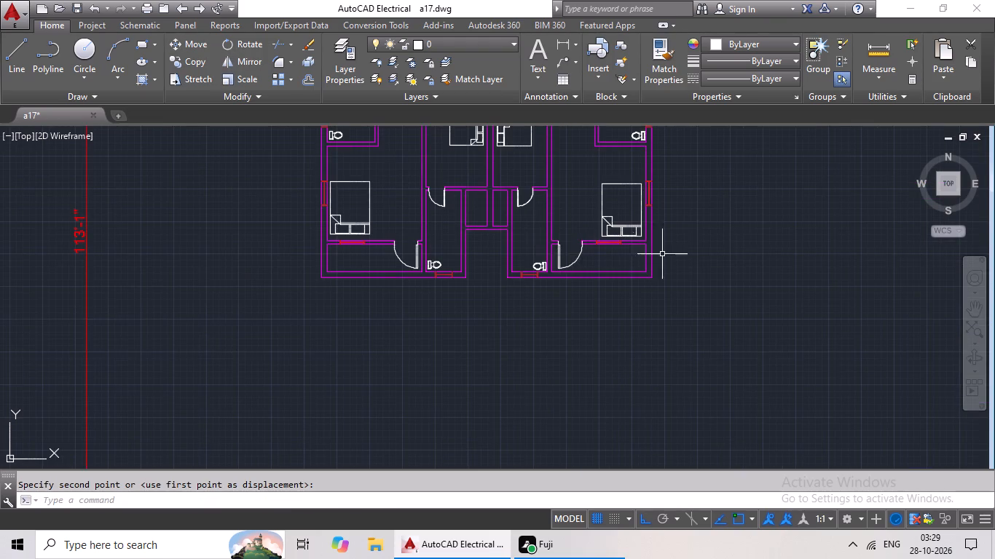
middle_drag(725, 231, 569, 243)
scroll(570, 247, down, 1)
middle_drag(592, 234, 500, 235)
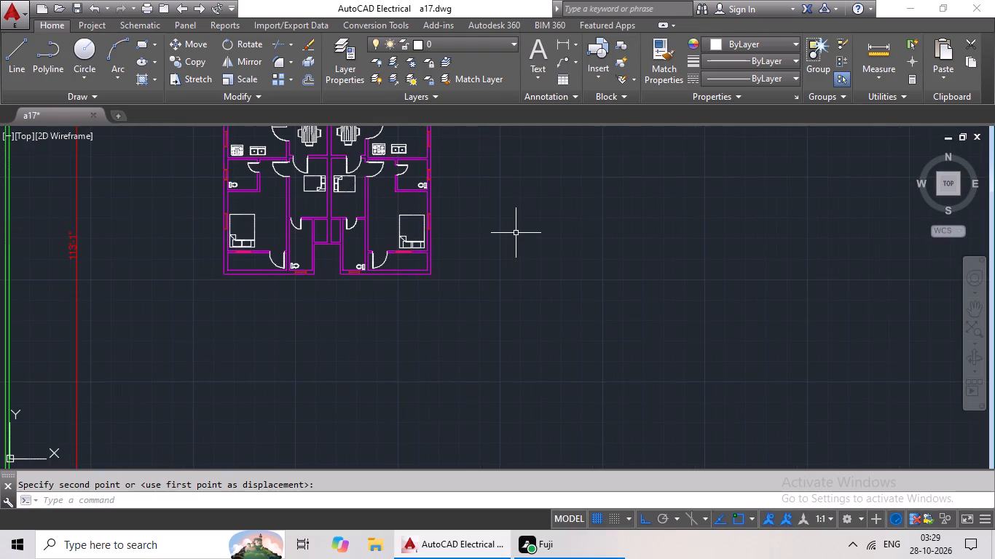
middle_drag(535, 216, 519, 251)
scroll(545, 231, down, 1)
middle_drag(561, 220, 532, 285)
scroll(521, 211, up, 3)
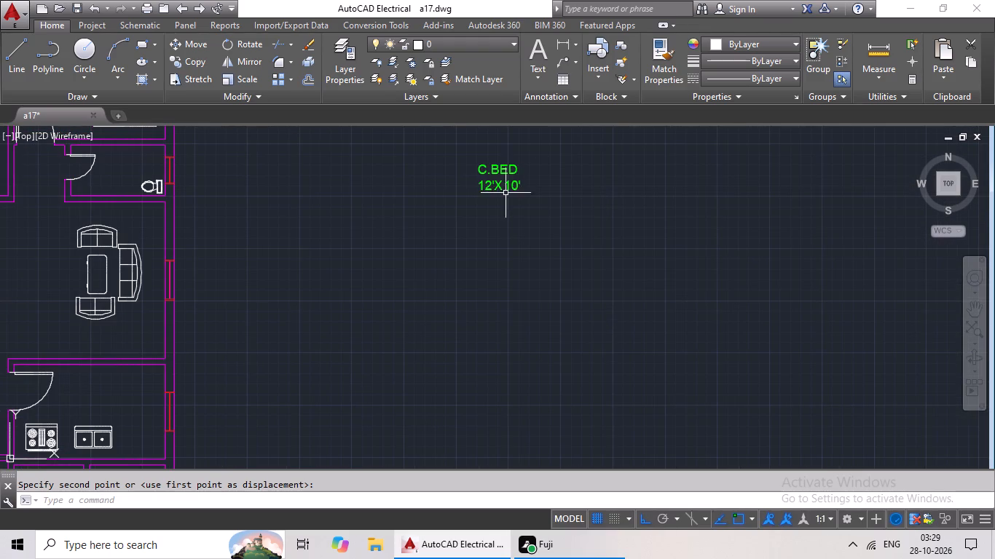
click(499, 170)
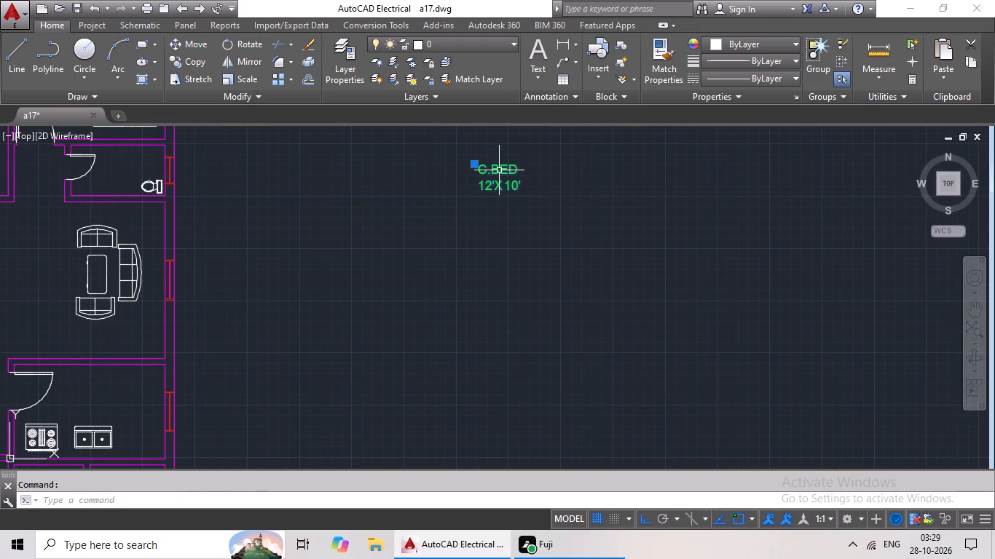
key(ctrl+c)
key(ctrl+v)
ctrl+scroll(431, 196, down, 2)
middle_drag(390, 199, 494, 273)
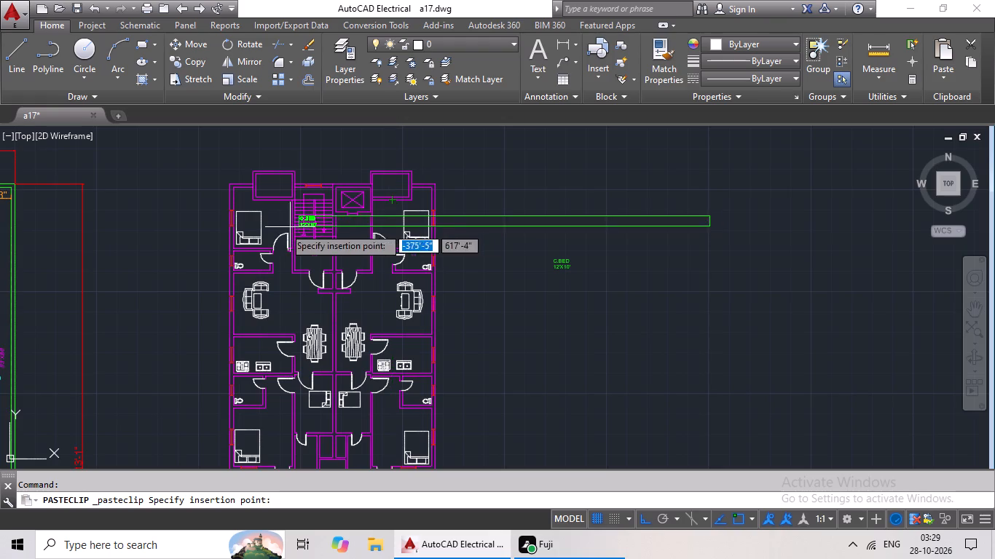
scroll(280, 223, up, 4)
click(187, 230)
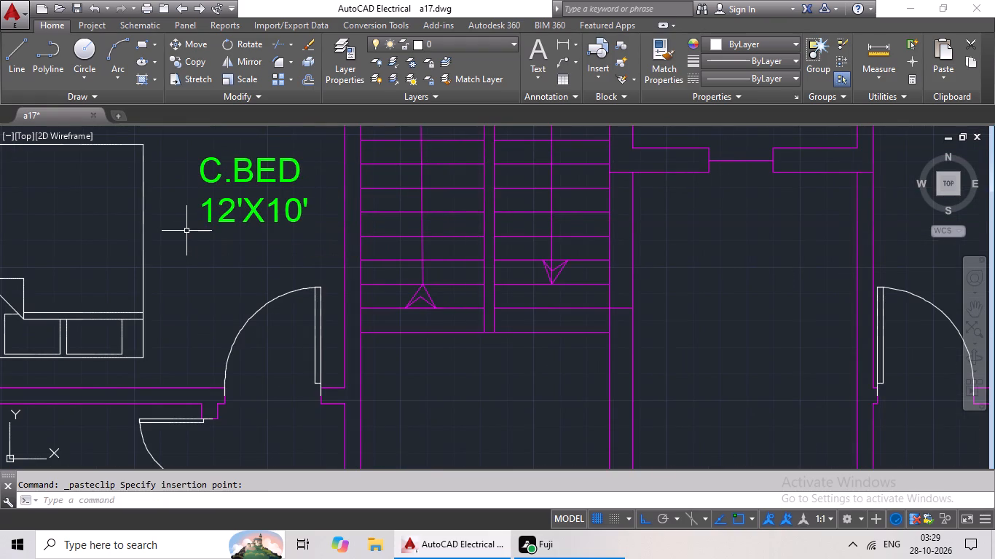
Paste a C.BED 12'X10' label into the upper-right bedroom, between the bed and the door wall.
key(ctrl+c)
key(ctrl+v)
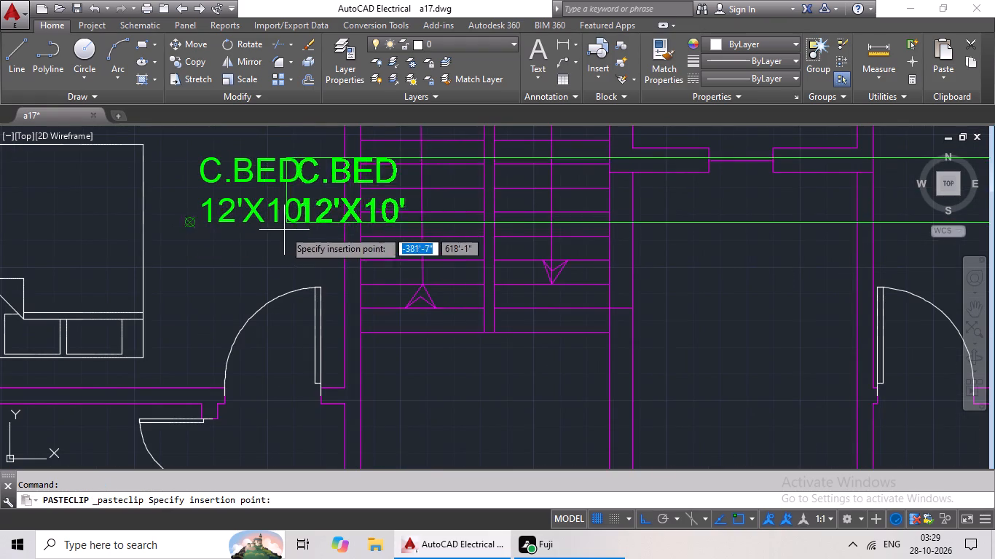
scroll(406, 244, down, 3)
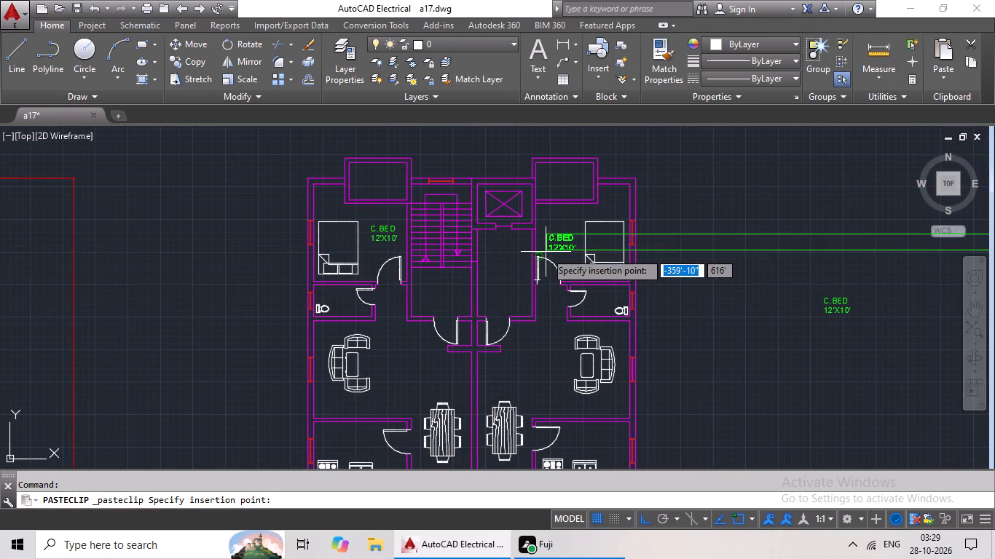
click(546, 250)
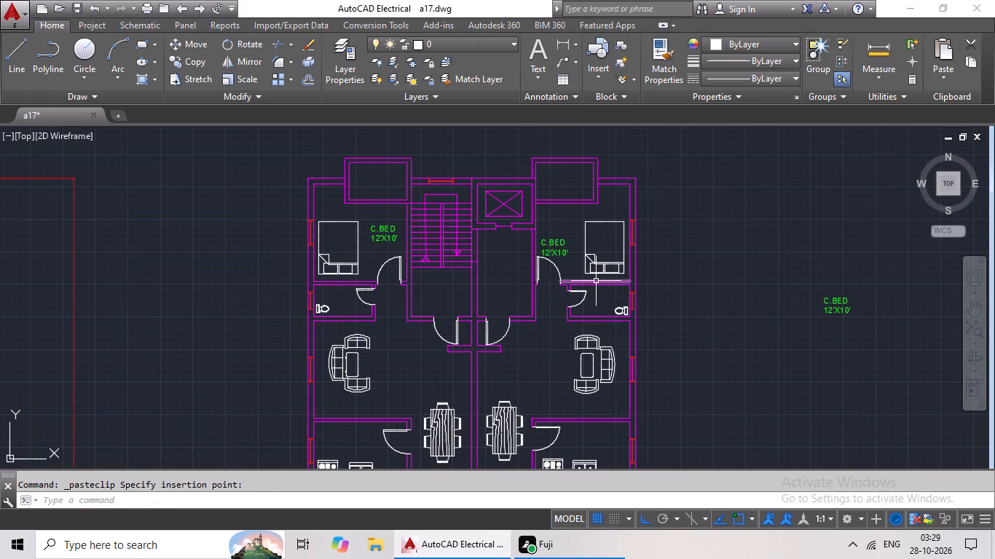
Paste C.BED 12'X10' labels into the two projecting spaces at the plan's top, right one first.
key(ctrl+c)
key(ctrl+v)
scroll(557, 191, up, 2)
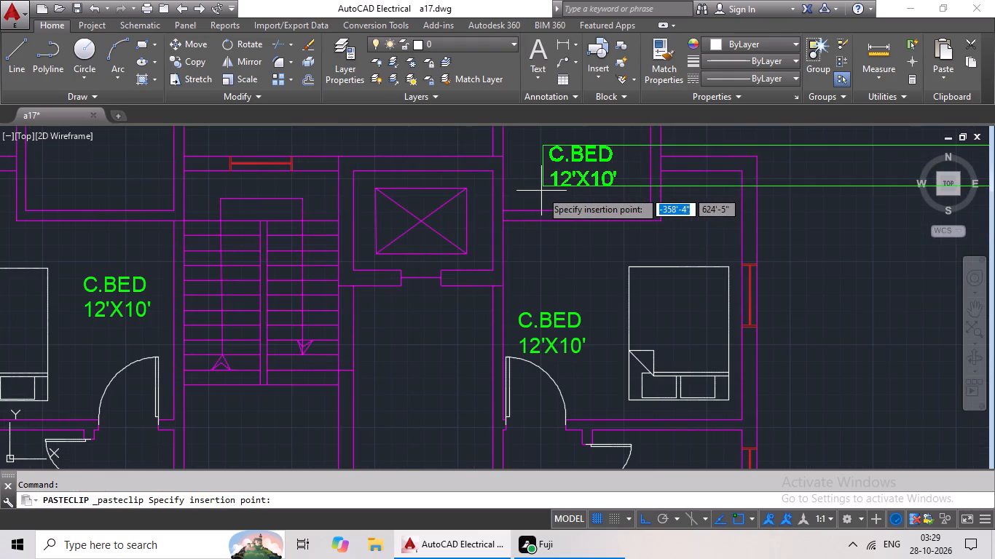
click(540, 182)
scroll(553, 199, down, 2)
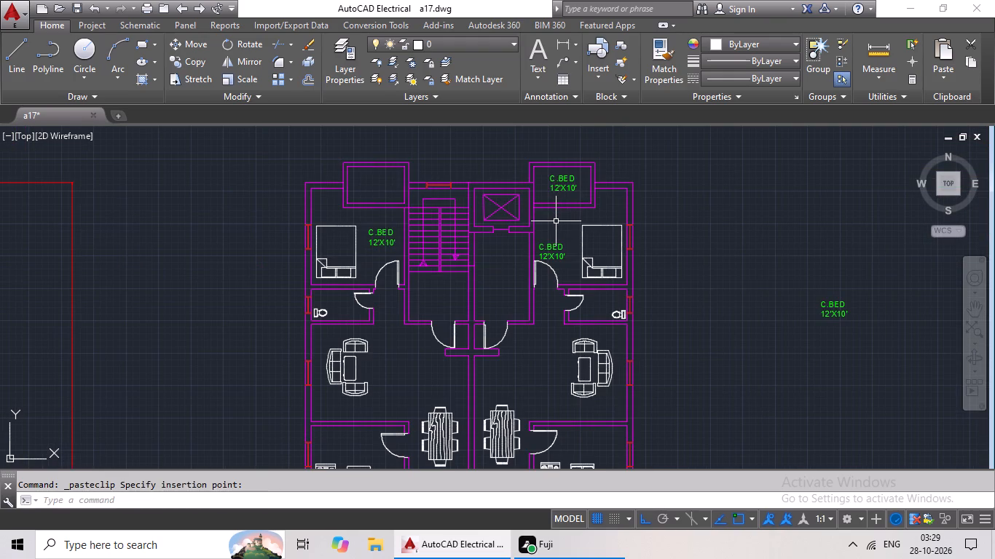
key(ctrl+c)
key(ctrl+v)
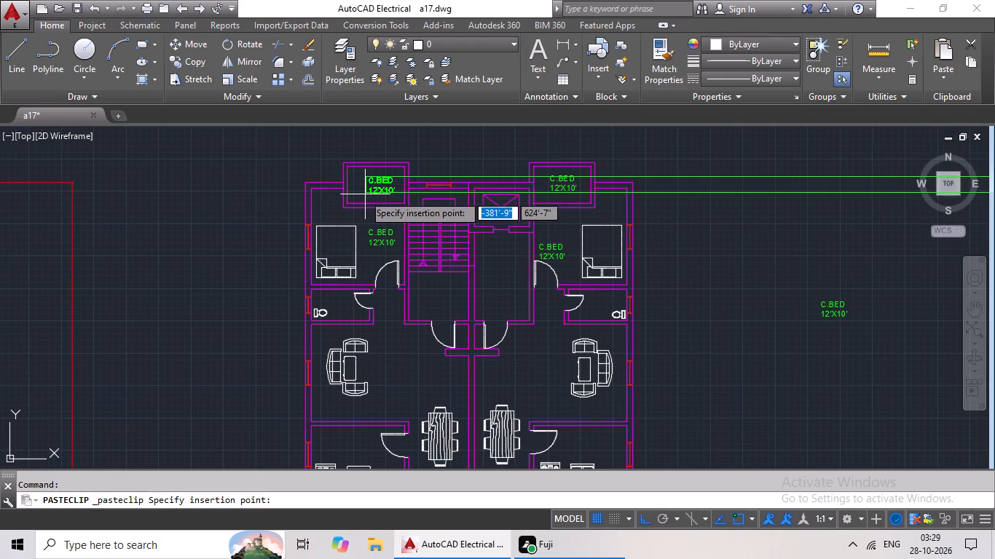
click(359, 194)
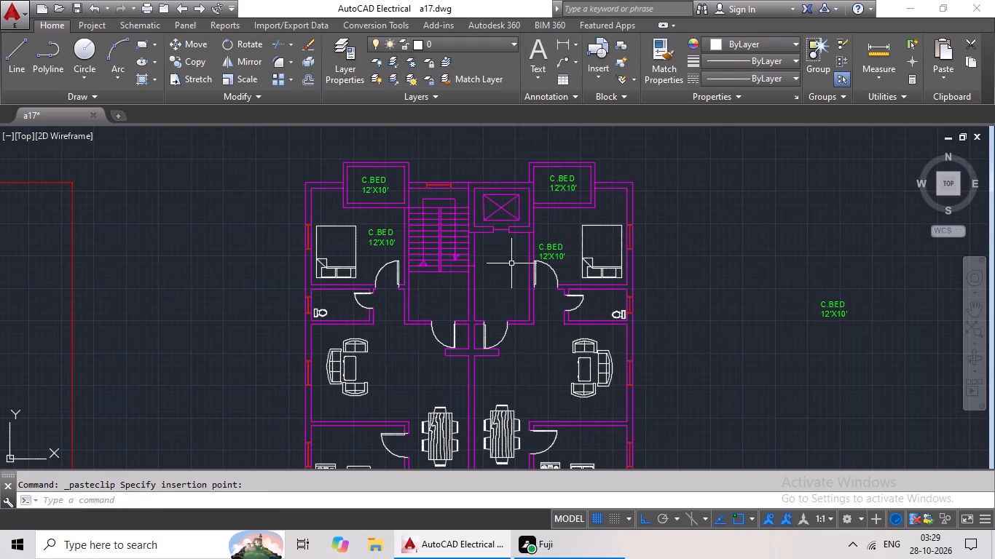
Paste C.BED 12'X10' labels into the lobby below the staircase and the adjoining lobby below the lift.
key(ctrl+c)
key(ctrl+space)
key(ctrl+space)
key(ctrl+v)
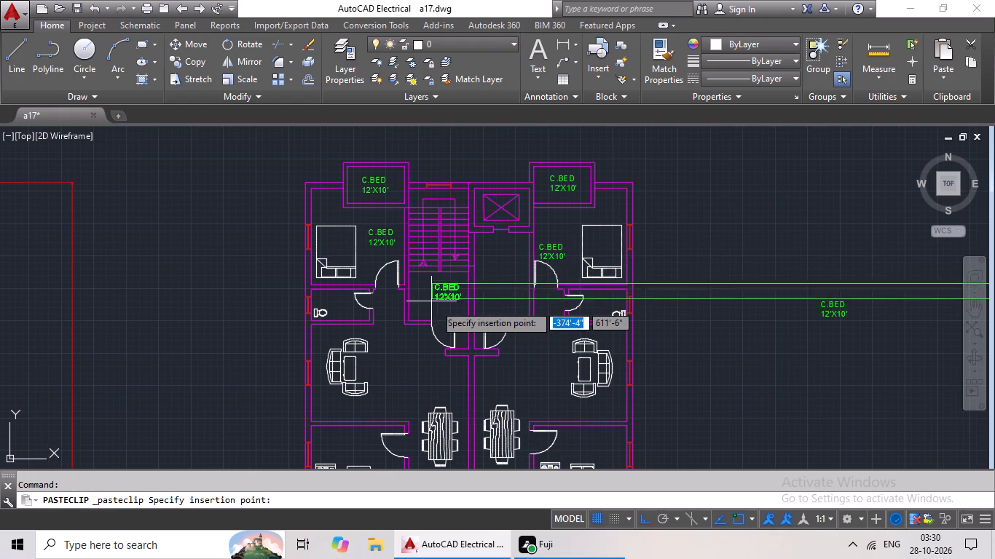
click(425, 300)
key(ctrl+c)
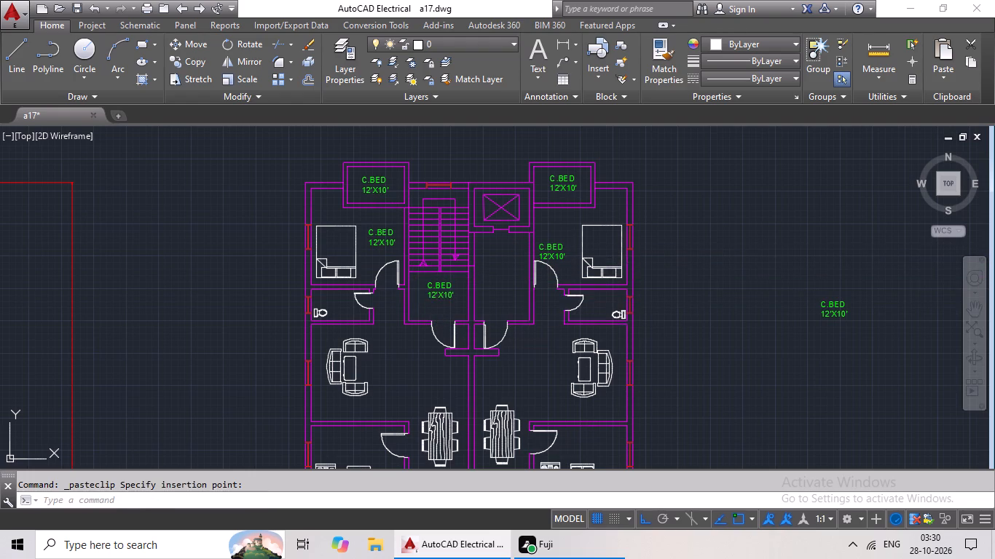
key(ctrl+v)
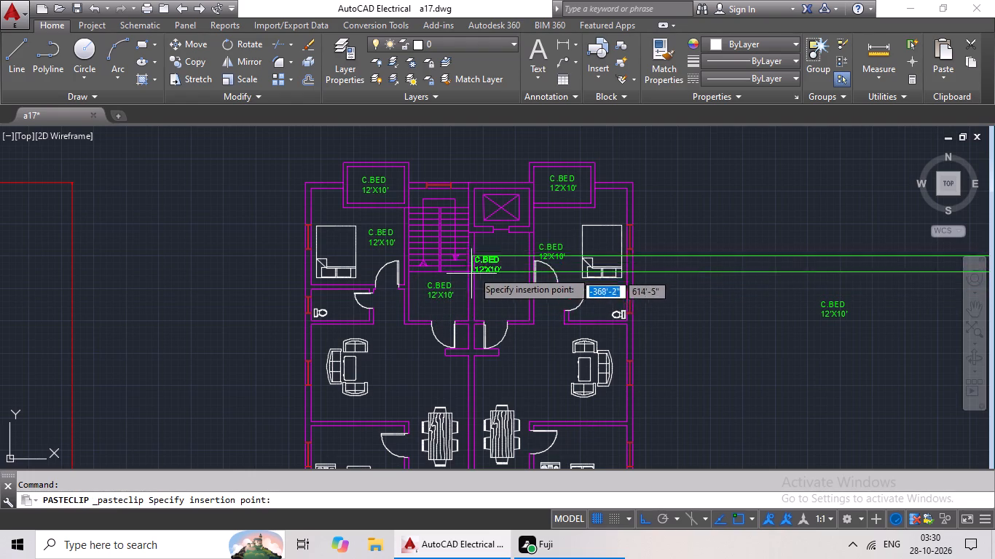
scroll(509, 278, up, 3)
scroll(460, 276, down, 1)
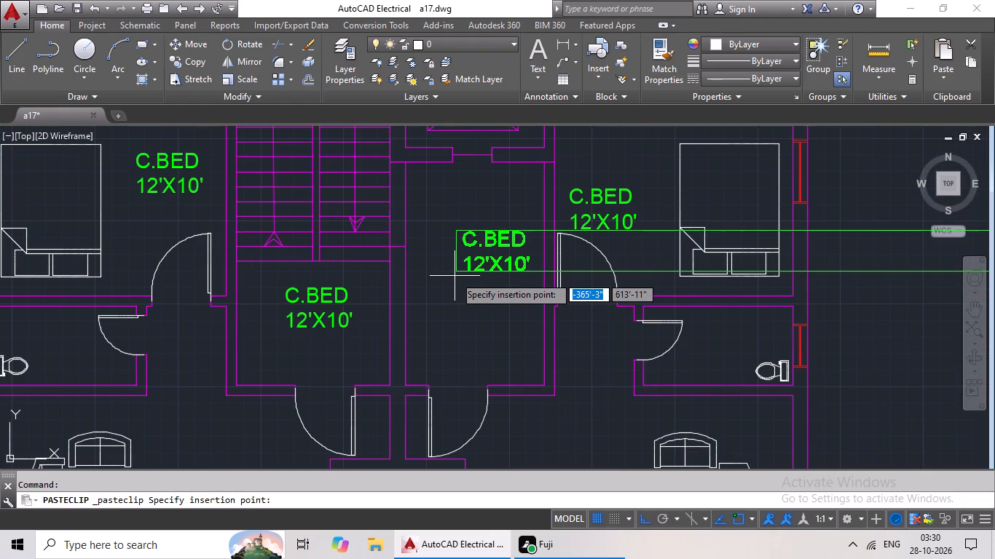
click(435, 279)
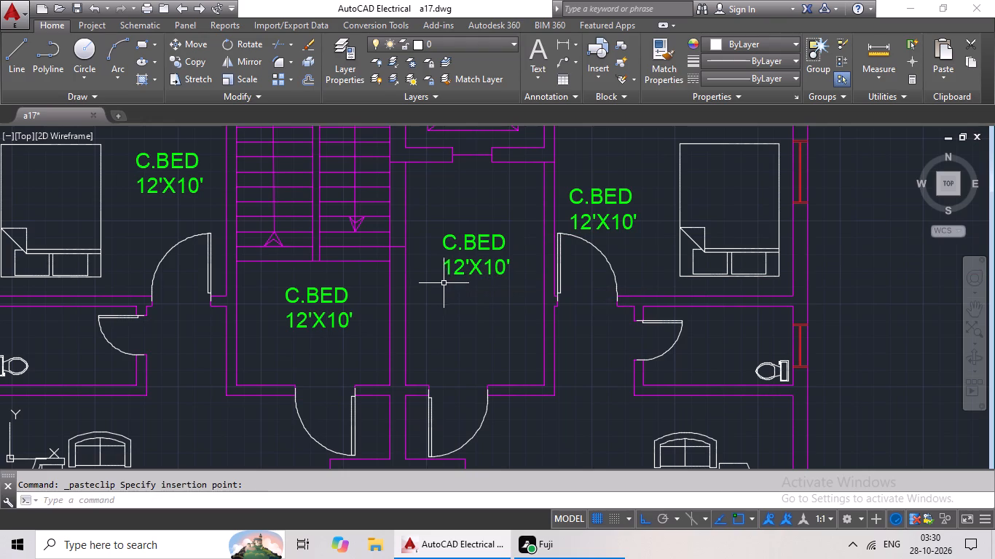
Paste a C.BED 12'X10' label into the upper-left toilet, beside the WC.
key(ctrl+c)
key(ctrl+v)
scroll(470, 293, down, 2)
middle_drag(472, 290, 516, 183)
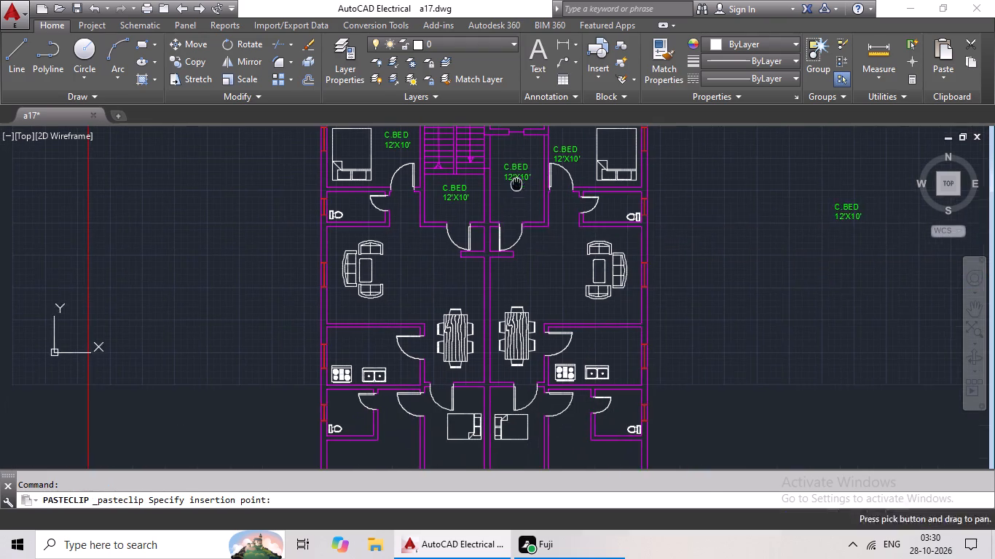
scroll(332, 213, up, 3)
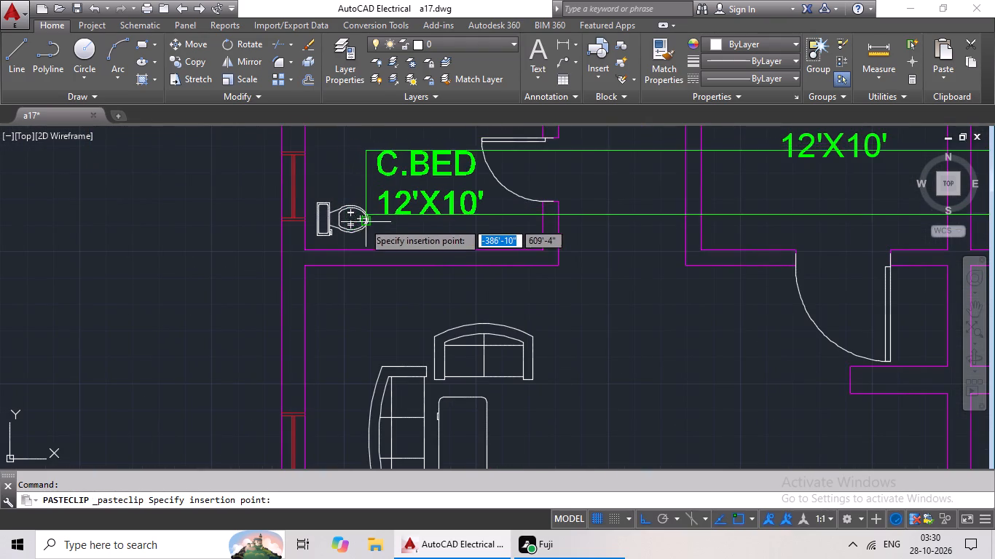
click(363, 222)
Paste a C.BED 12'X10' label into the left flat's living room, beside the sofa set.
key(ctrl+c)
key(ctrl+v)
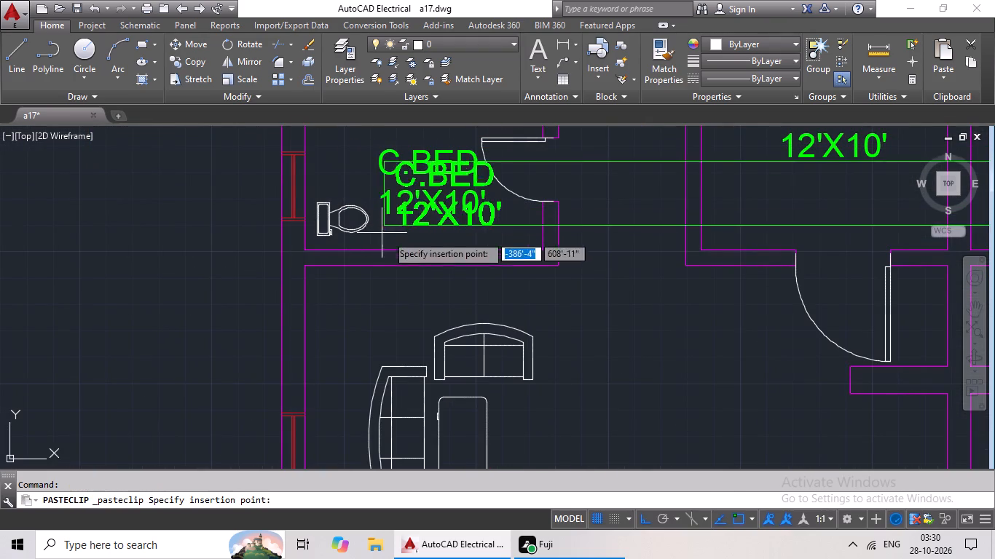
ctrl+scroll(426, 239, down, 3)
middle_drag(483, 263, 424, 263)
scroll(444, 320, up, 3)
scroll(402, 302, down, 1)
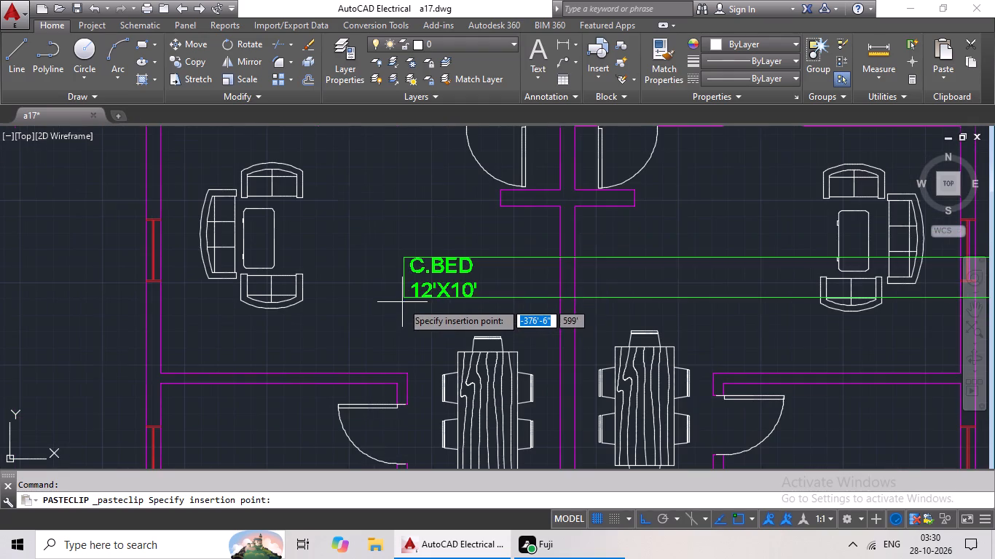
click(347, 253)
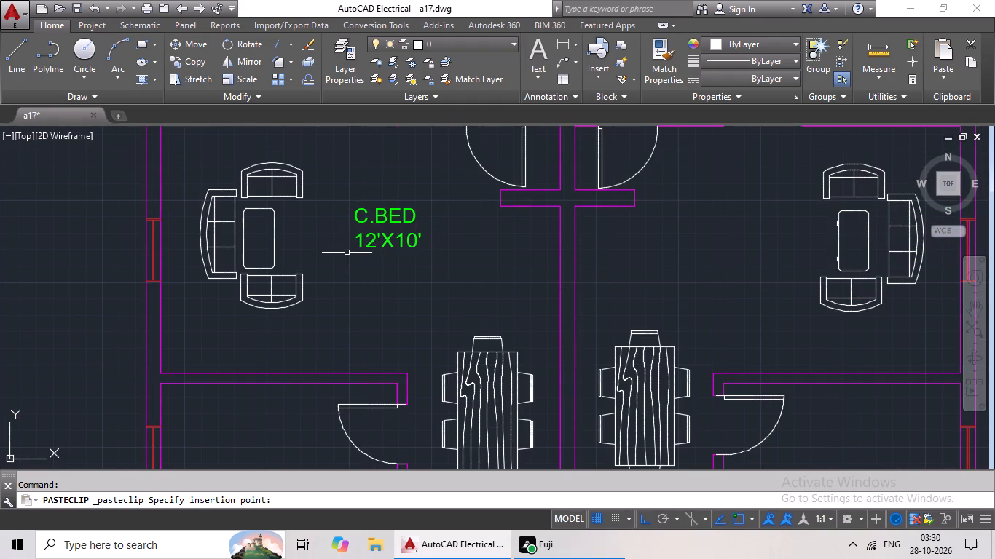
Paste C.BED 12'X10' labels into the right flat's living room and into its upper toilet above the sofa set.
key(ctrl+c)
key(ctrl+v)
scroll(444, 250, down, 2)
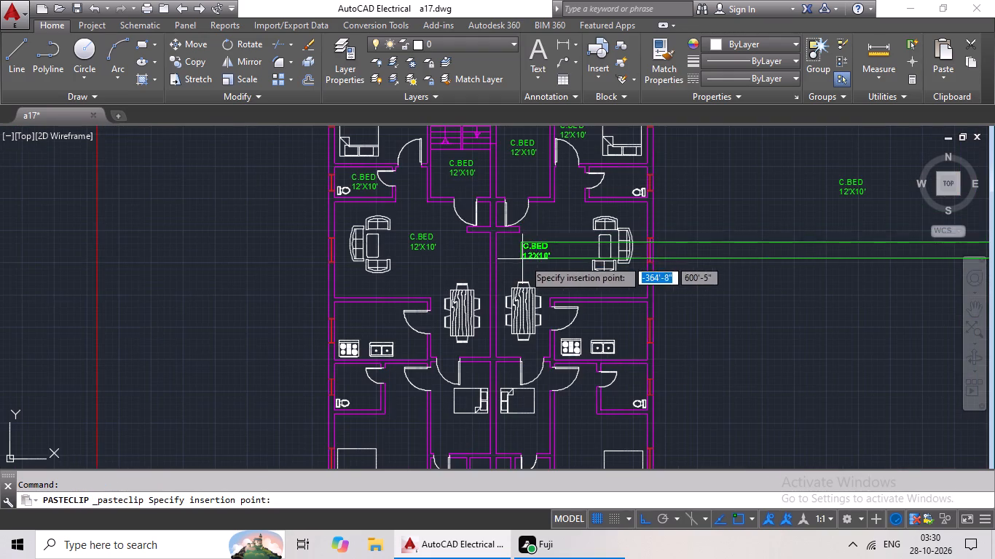
middle_drag(524, 251, 433, 259)
click(446, 254)
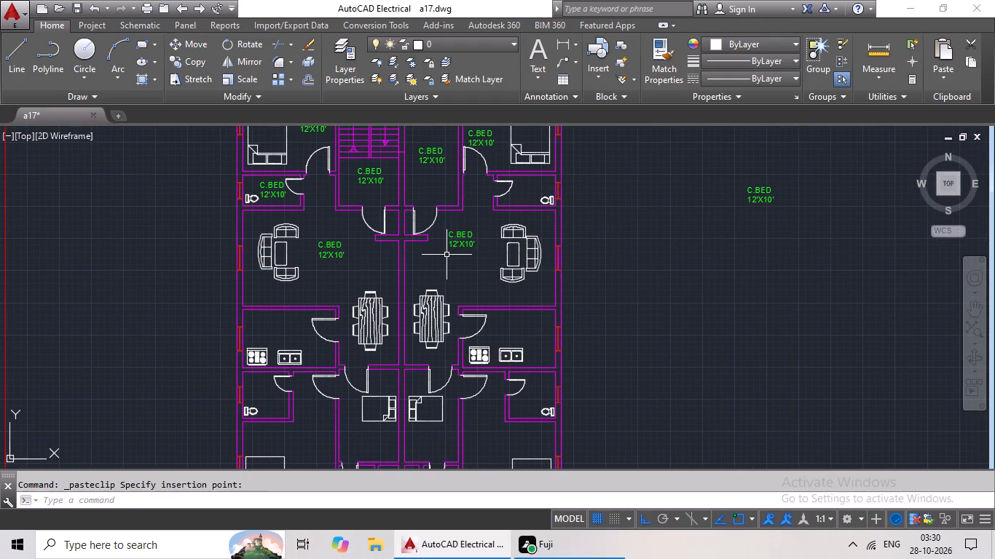
key(ctrl+c)
key(ctrl+v)
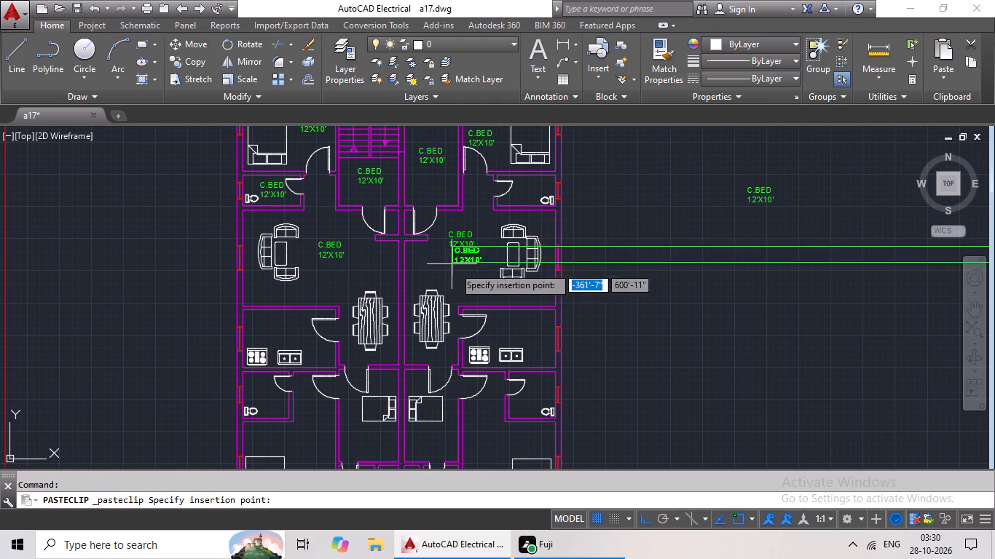
scroll(519, 199, up, 2)
click(513, 191)
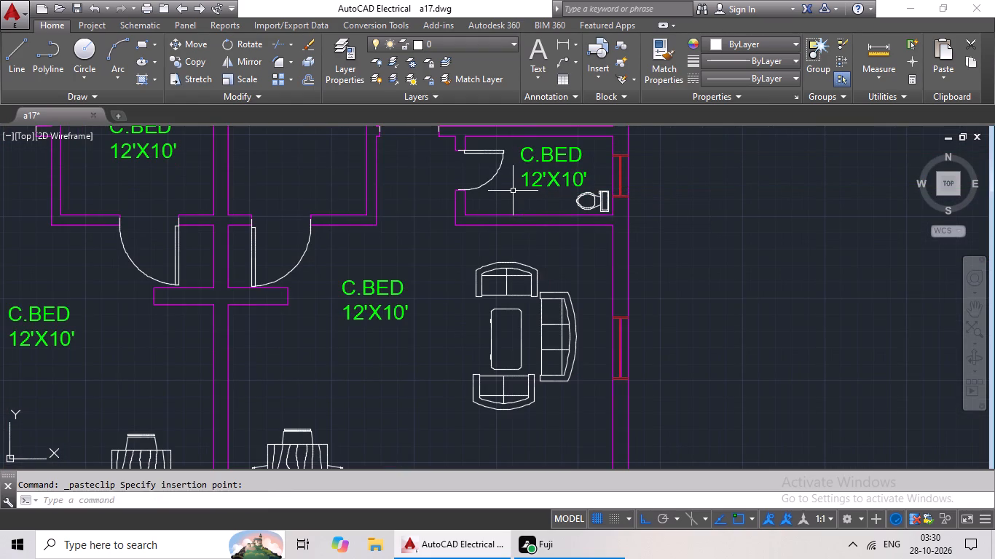
Paste C.BED 12'X10' labels into both kitchens above the sinks, the right flat's first.
key(ctrl+c)
key(ctrl+v)
scroll(519, 218, down, 2)
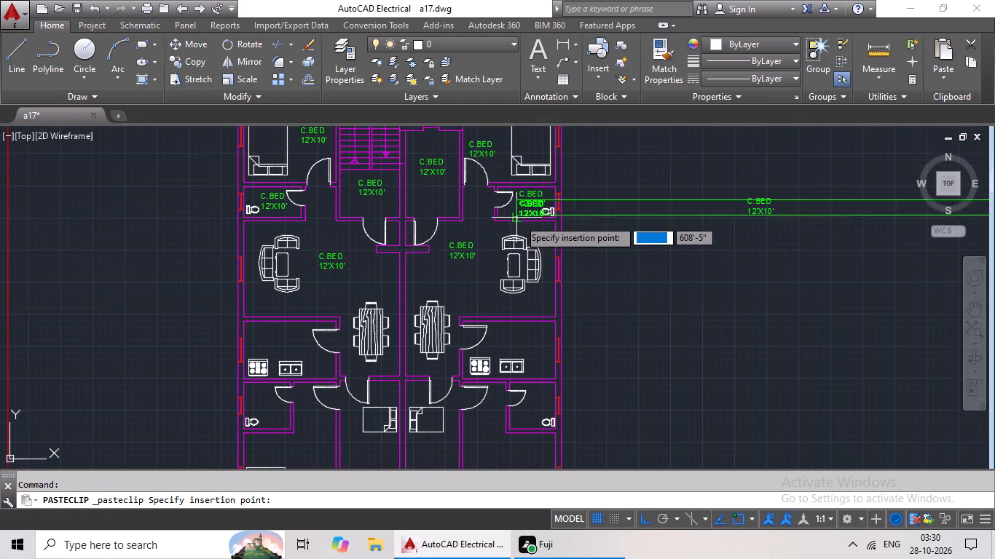
middle_drag(511, 230, 516, 159)
scroll(506, 272, up, 4)
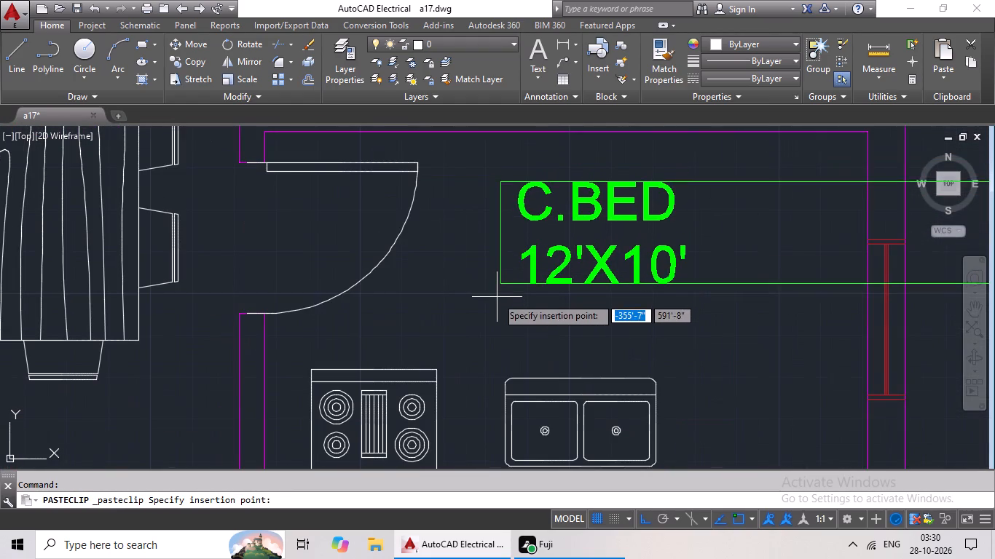
click(497, 310)
key(ctrl+c)
key(ctrl+v)
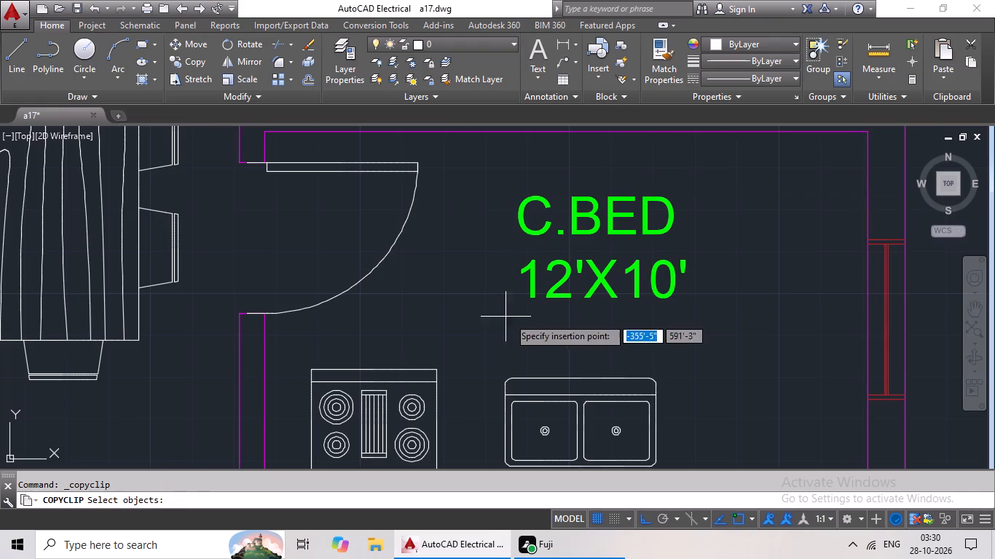
ctrl+scroll(513, 318, down, 2)
middle_drag(193, 312, 388, 301)
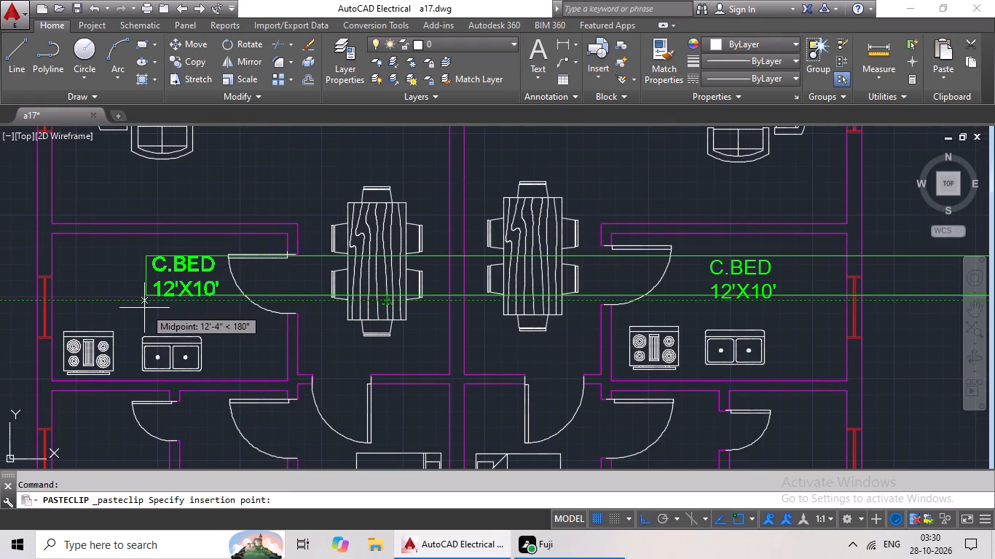
click(108, 309)
Paste C.BED 12'X10' labels into the left flat's toilet below the kitchen and the large bedroom beneath it.
middle_drag(304, 292, 350, 218)
scroll(353, 224, down, 2)
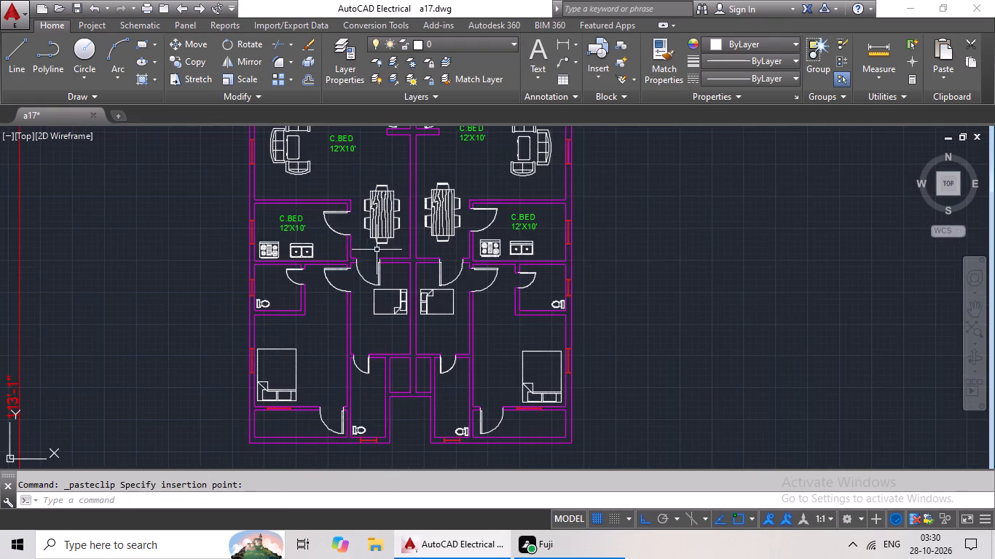
scroll(377, 250, down, 1)
key(ctrl+c)
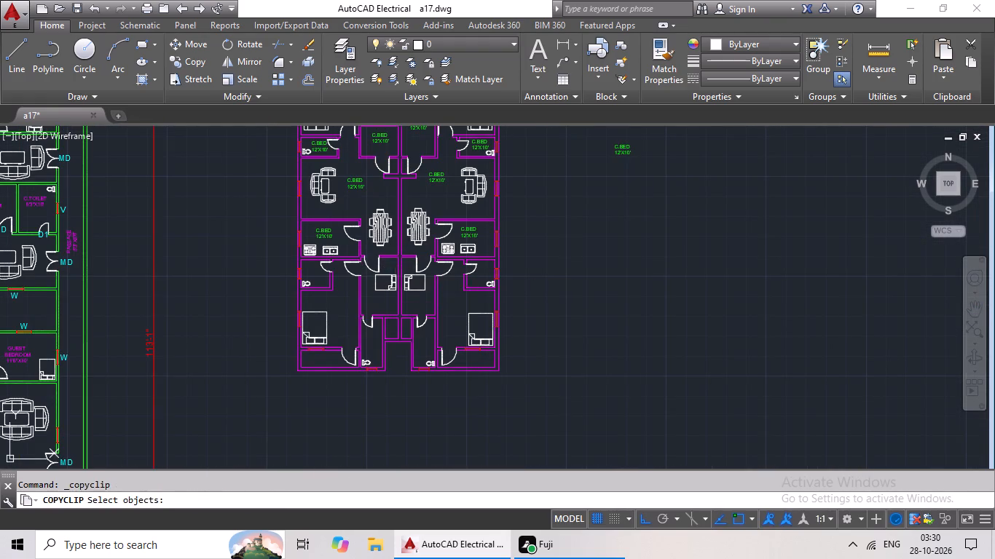
key(ctrl+v)
scroll(309, 282, up, 4)
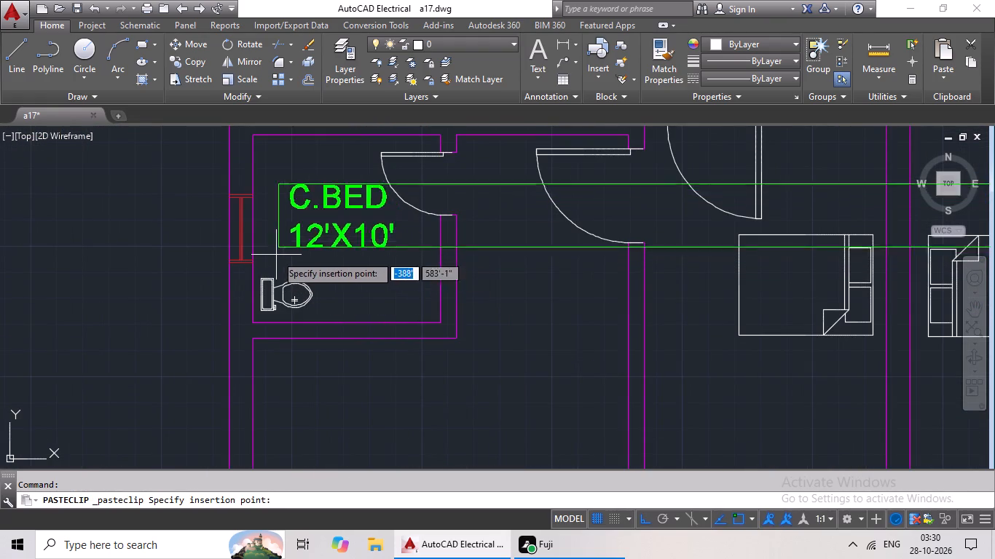
click(271, 253)
key(ctrl+c)
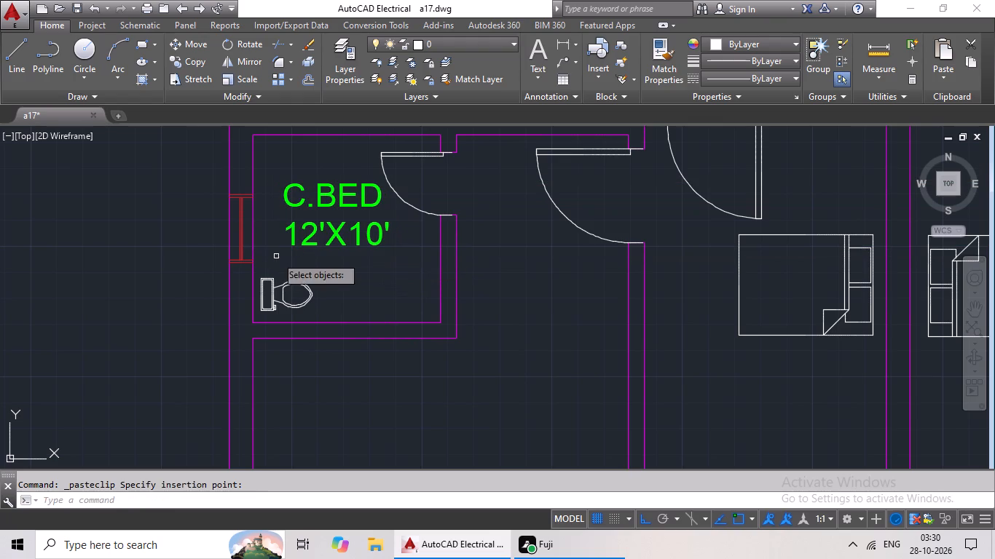
key(ctrl+v)
ctrl+scroll(369, 265, down, 3)
middle_drag(385, 300, 408, 247)
scroll(414, 265, up, 4)
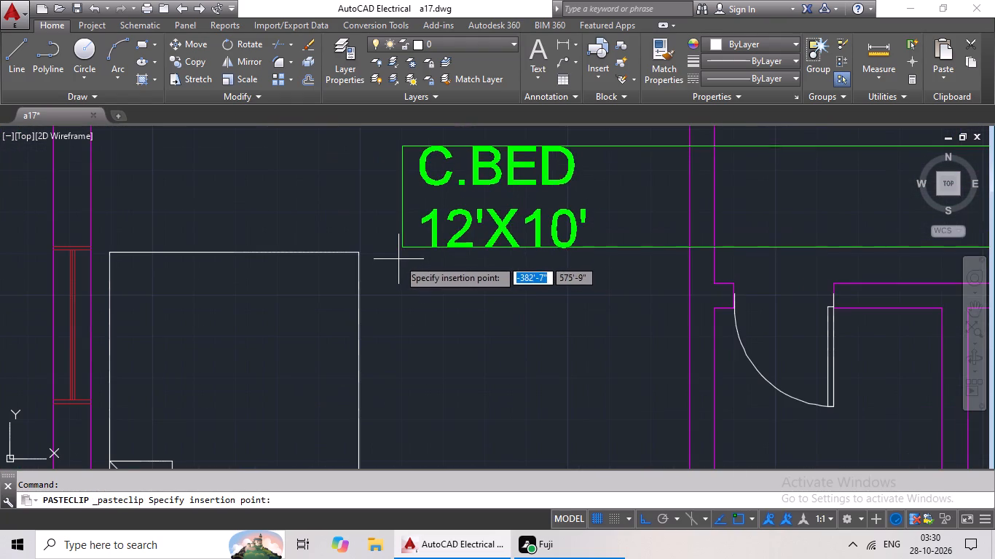
click(397, 253)
Paste C.BED 12'X10' labels into the two central bedrooms, below the single beds, left flat first.
key(ctrl+c)
key(ctrl+v)
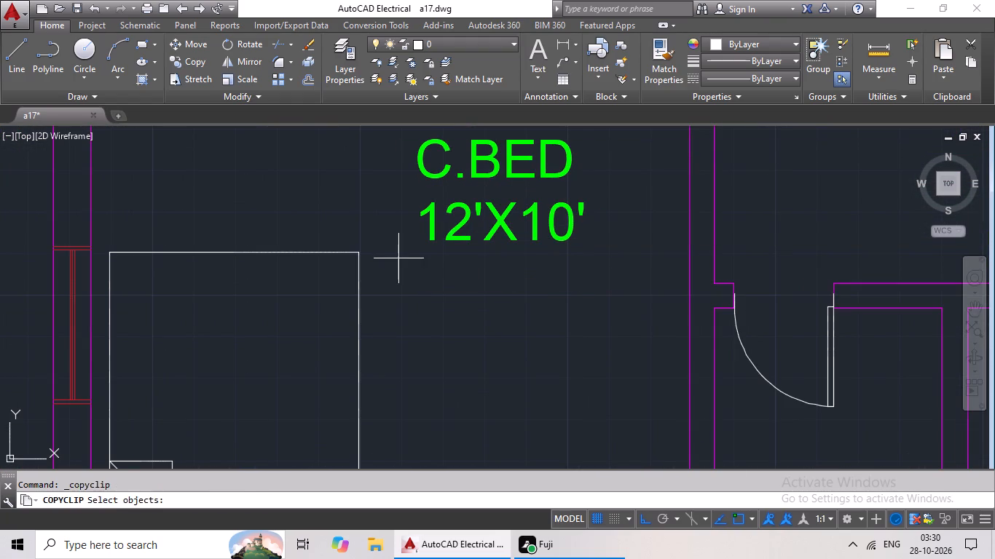
ctrl+scroll(424, 263, down, 3)
middle_drag(452, 271, 340, 291)
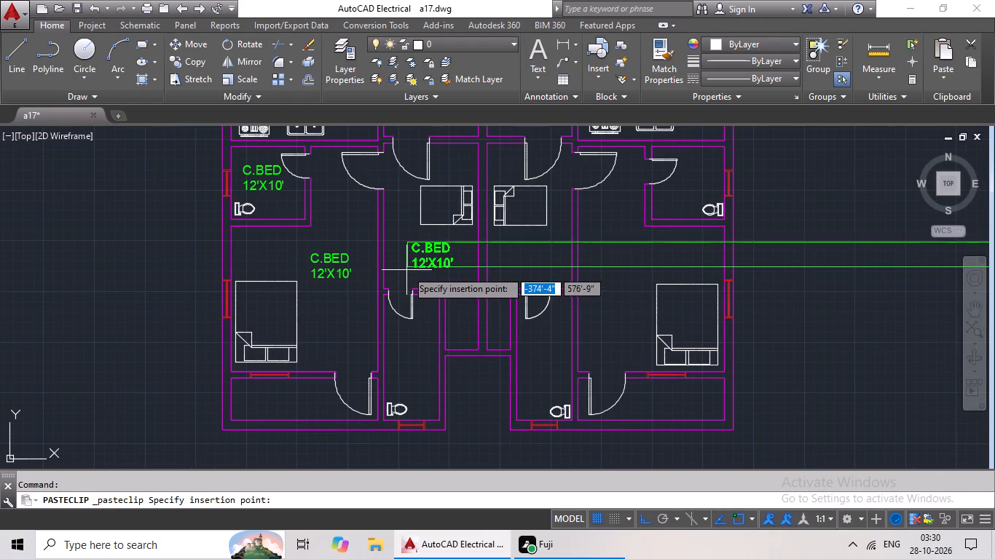
click(397, 266)
key(ctrl+c)
key(ctrl+v)
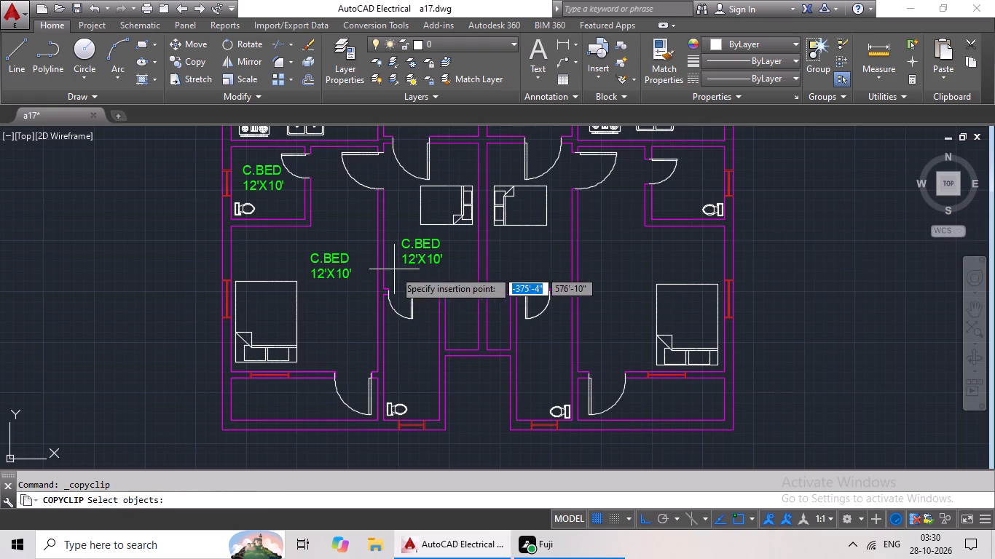
click(501, 263)
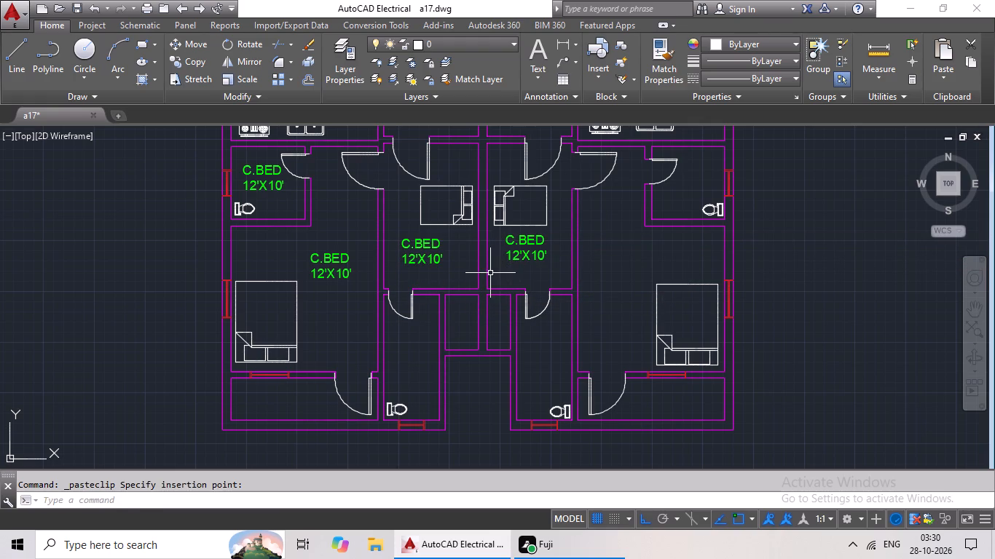
Paste C.BED 12'X10' labels into the right flat's toilet below the kitchen and the large bedroom beneath it.
key(ctrl+c)
key(ctrl+v)
middle_drag(650, 215, 557, 255)
scroll(575, 237, up, 2)
click(576, 243)
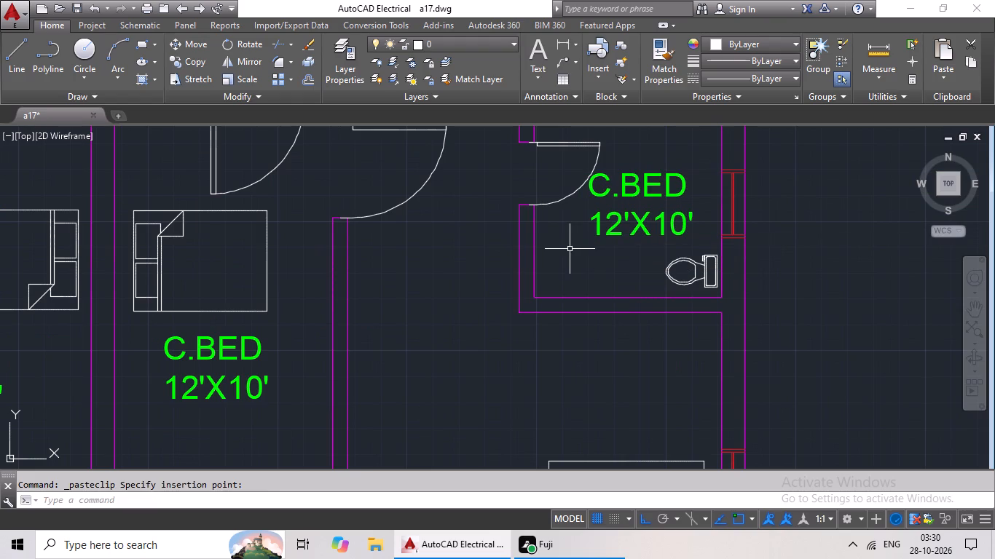
key(ctrl+c)
key(ctrl+v)
ctrl+scroll(558, 274, down, 2)
middle_drag(558, 274, 565, 225)
click(515, 278)
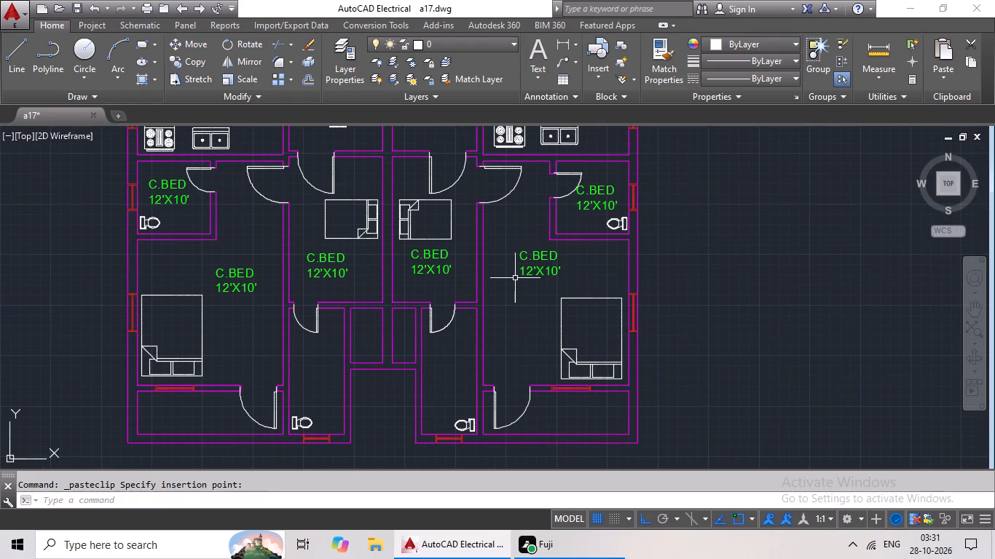
Paste a spare C.BED 12'X10' label outside the plan, to the right of the right flat's large lower bedroom.
key(ctrl+c)
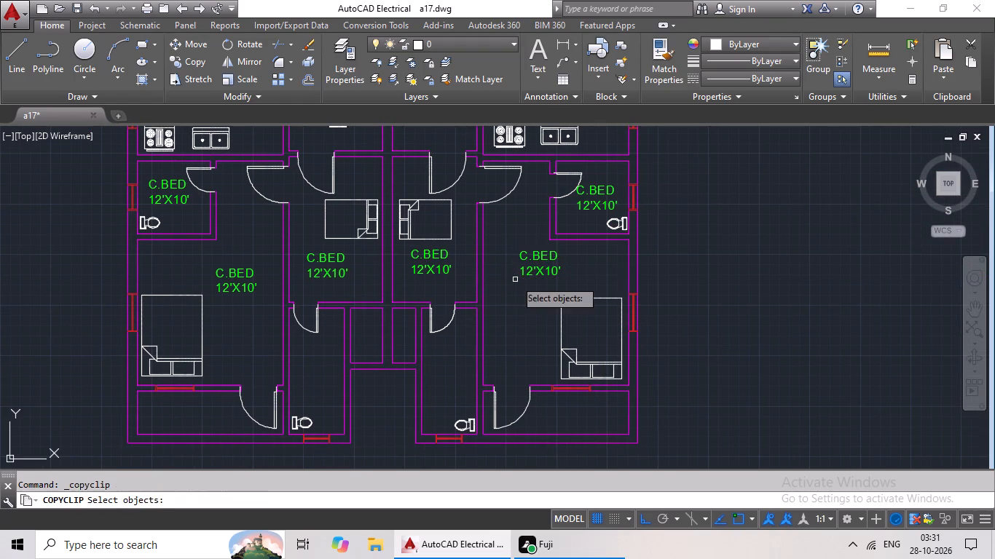
key(ctrl+v)
middle_drag(477, 304, 496, 251)
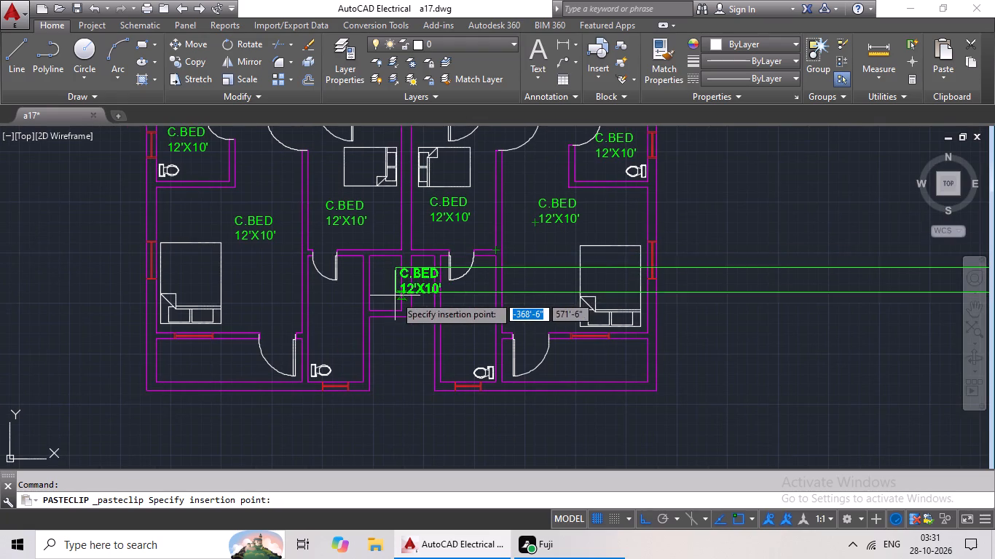
scroll(345, 315, up, 2)
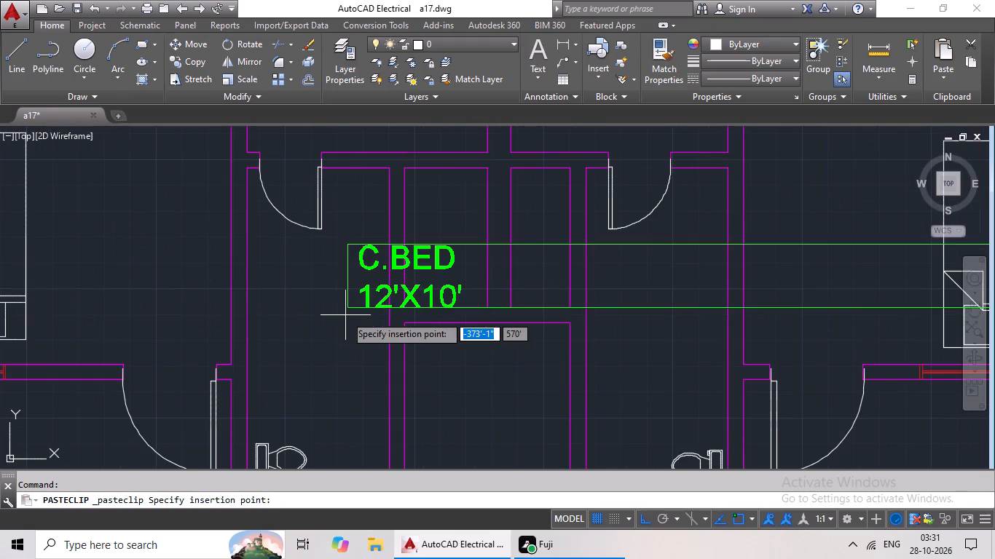
scroll(381, 296, down, 3)
middle_drag(418, 295, 320, 318)
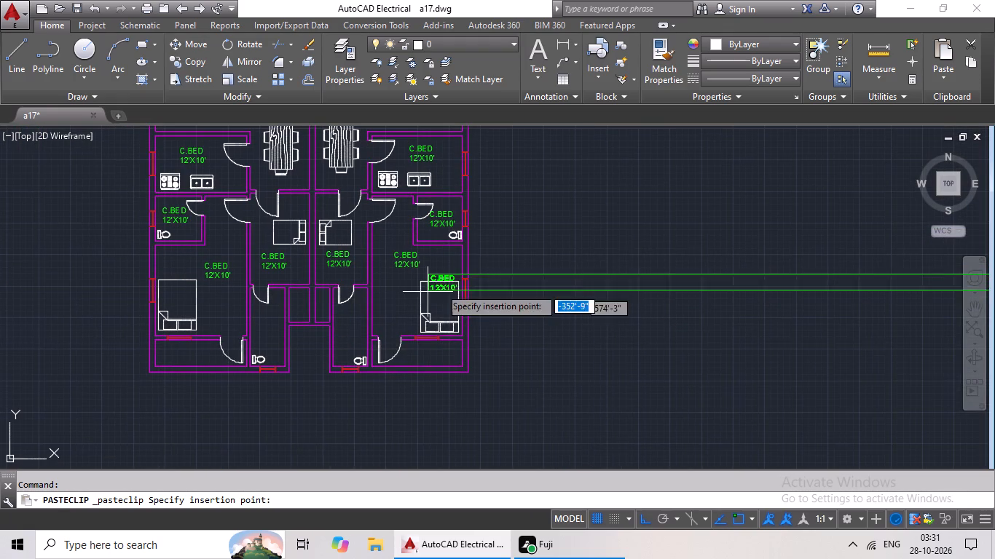
click(508, 267)
Rotate the spare C.BED 12'X10' label outside the plan to vertical so that it reads upward.
click(522, 258)
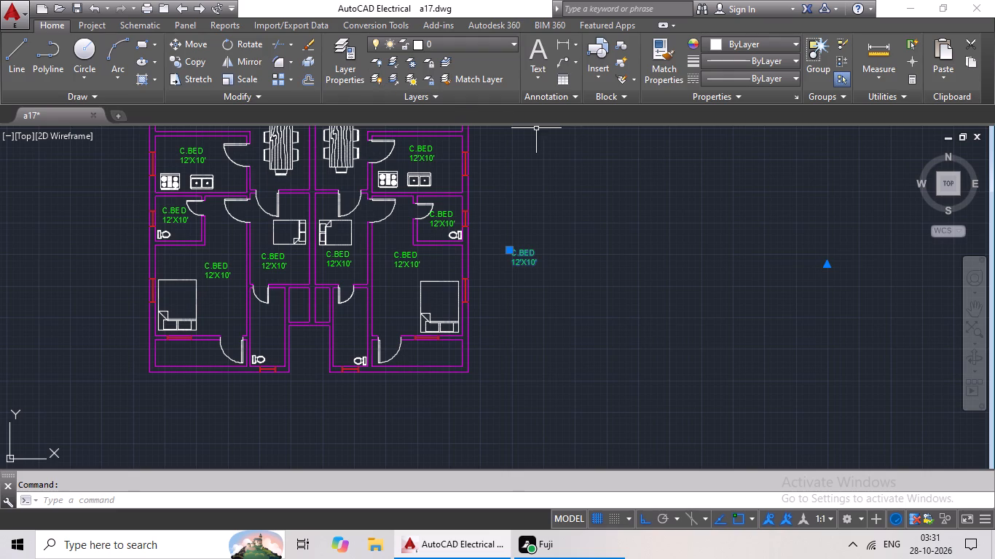
click(241, 45)
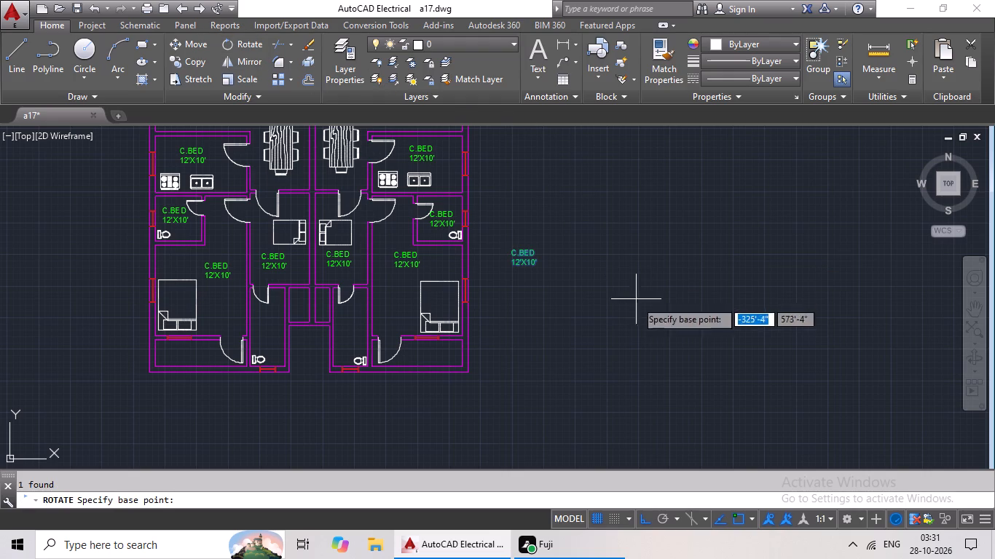
scroll(563, 255, up, 2)
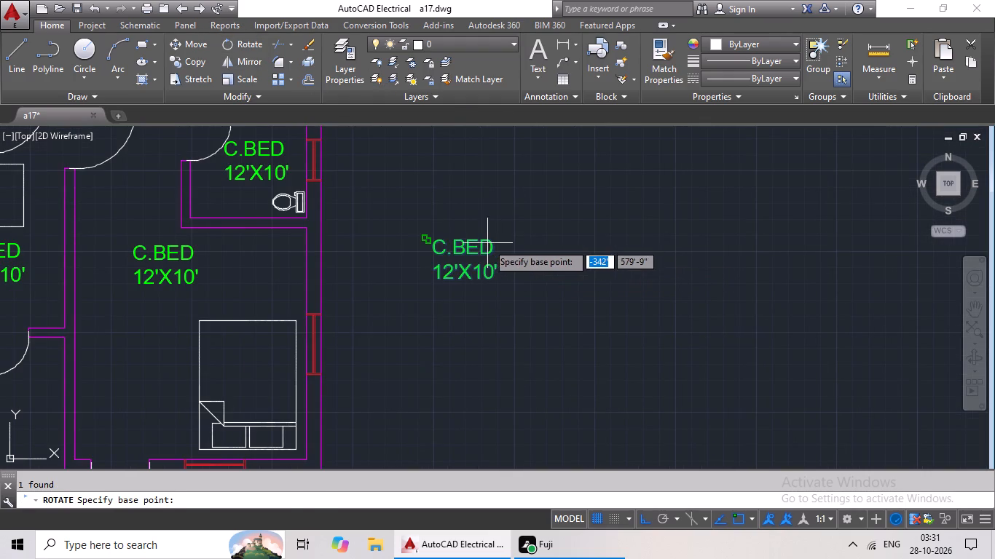
click(488, 243)
click(440, 174)
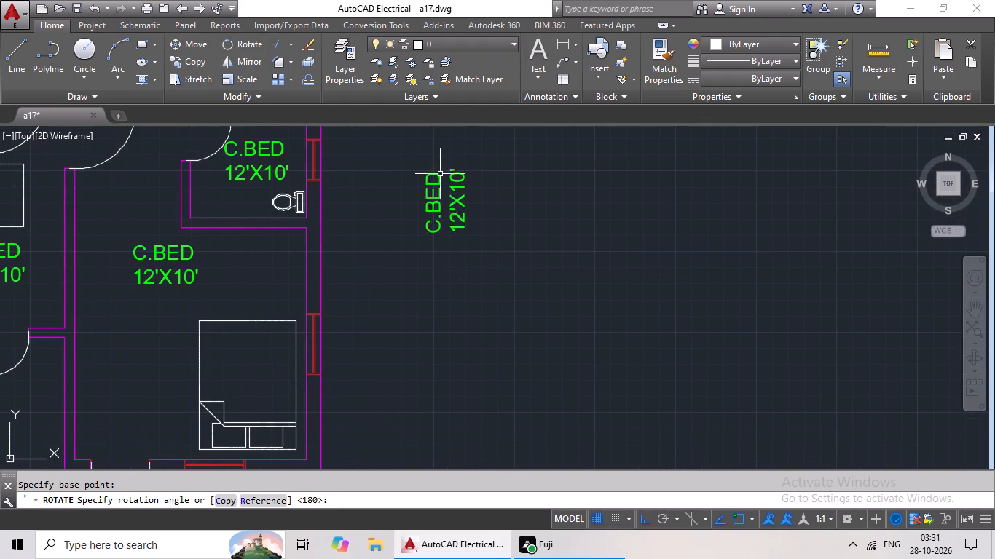
Copy the vertical C.BED 12'X10' label into the two narrow spaces between the bottom toilets, left one first.
click(454, 209)
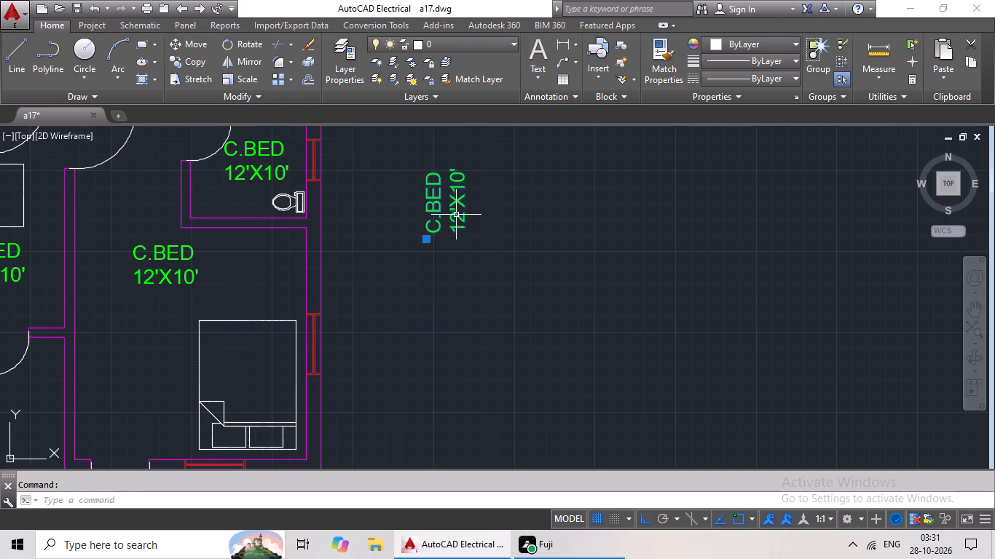
key(ctrl+c)
key(ctrl+v)
ctrl+scroll(450, 240, down, 1)
middle_drag(254, 325, 422, 296)
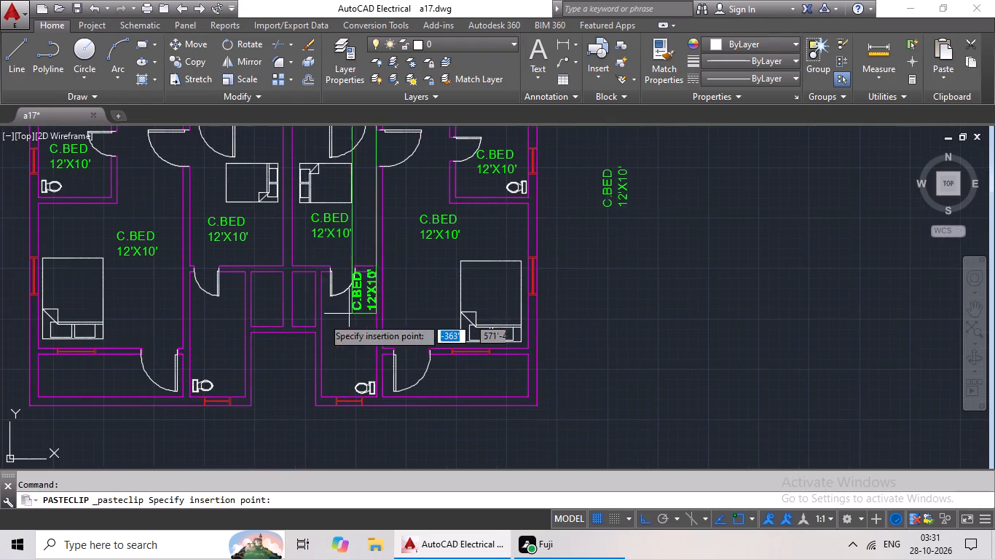
scroll(260, 322, up, 2)
click(231, 322)
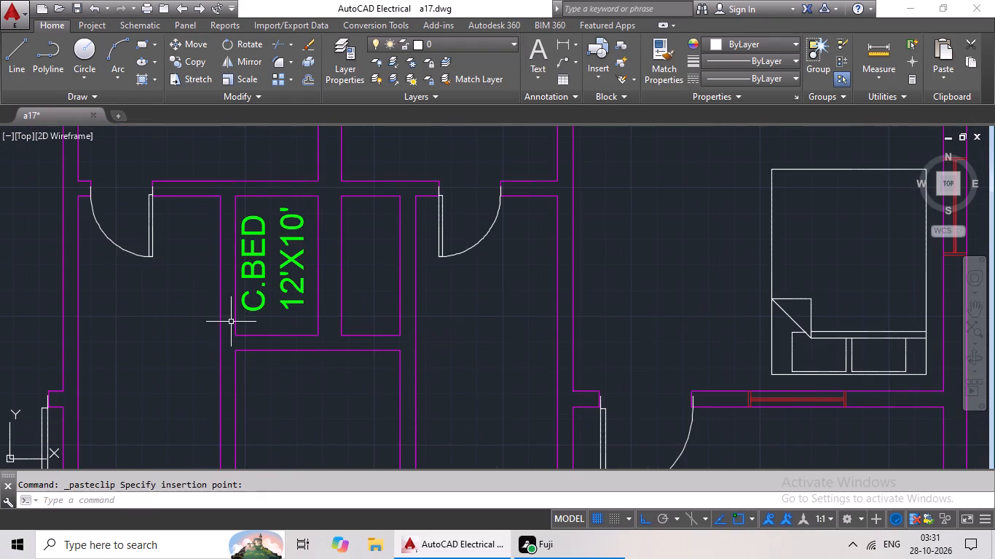
key(ctrl+c)
key(ctrl+v)
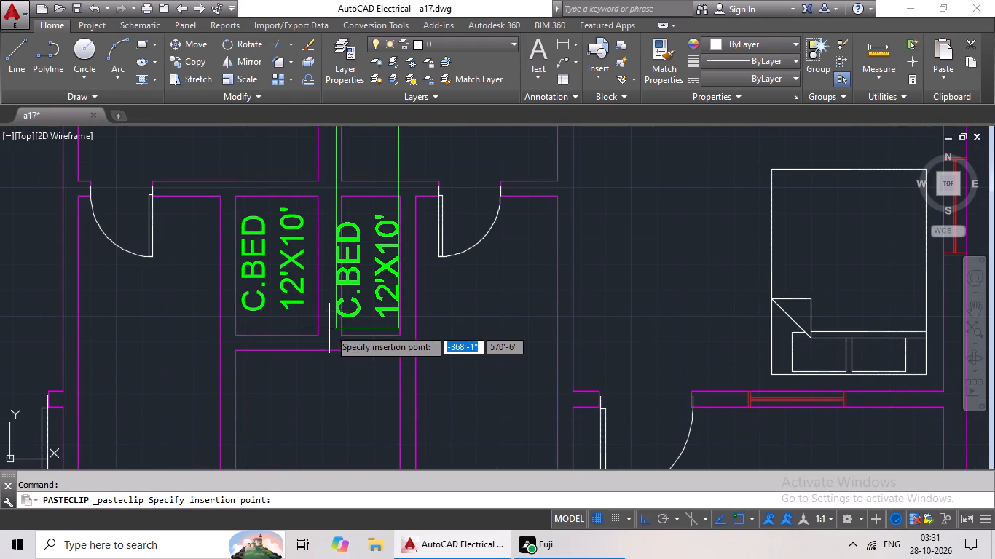
click(329, 327)
Copy the horizontal C.BED 12'X10' label from the left flat's large bedroom into its bottom toilet, above the WC.
scroll(437, 311, down, 3)
middle_drag(431, 325, 460, 301)
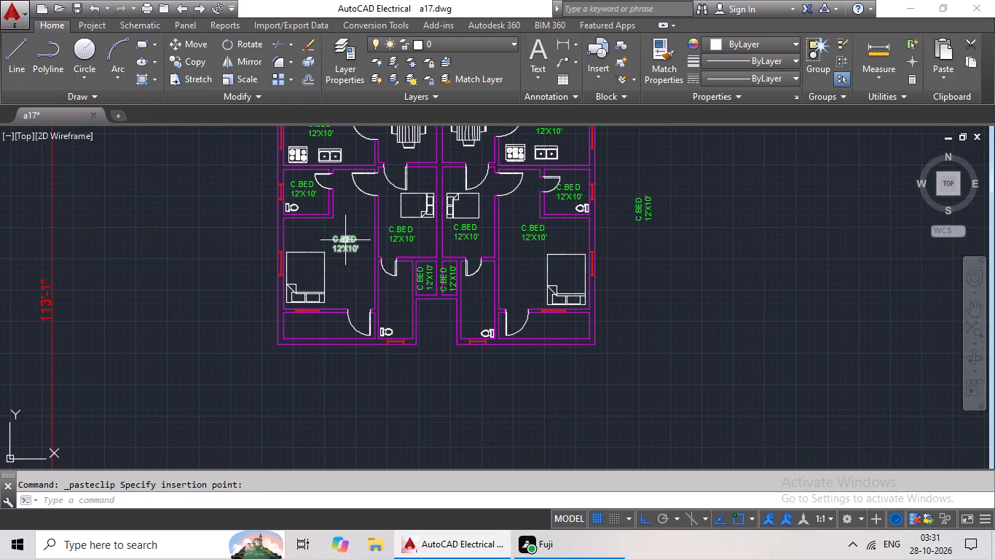
click(344, 237)
key(ctrl+c)
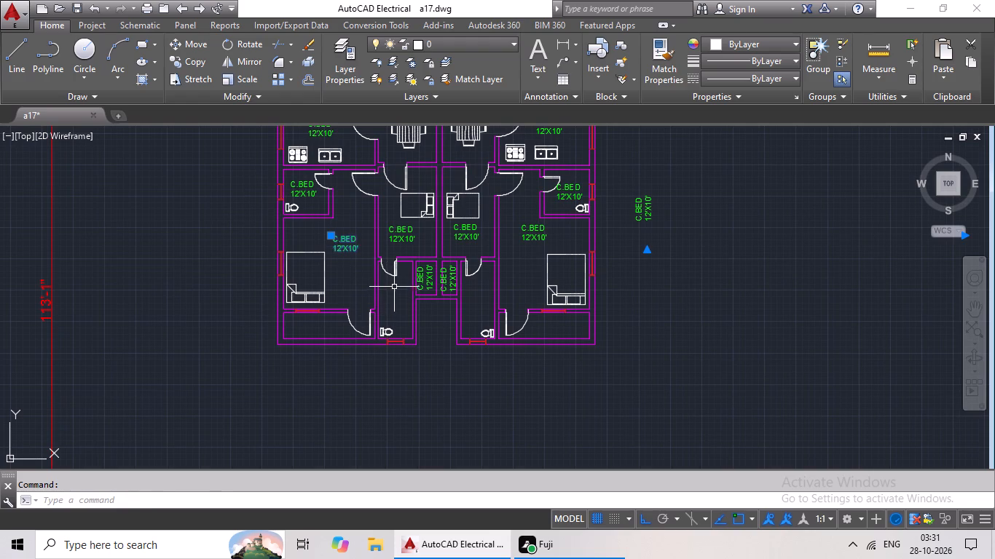
key(ctrl+v)
middle_drag(420, 315, 460, 251)
scroll(424, 255, up, 3)
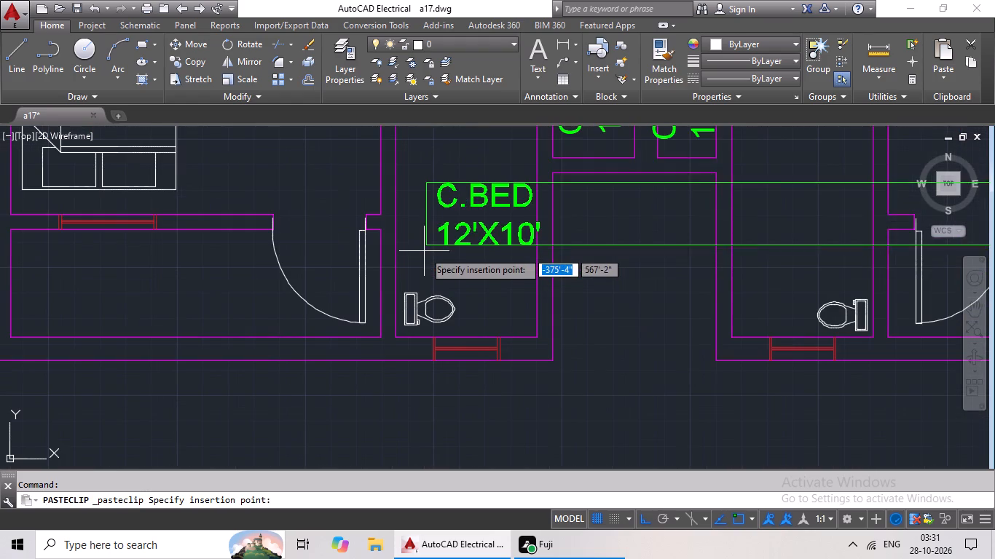
click(407, 227)
key(ctrl+c)
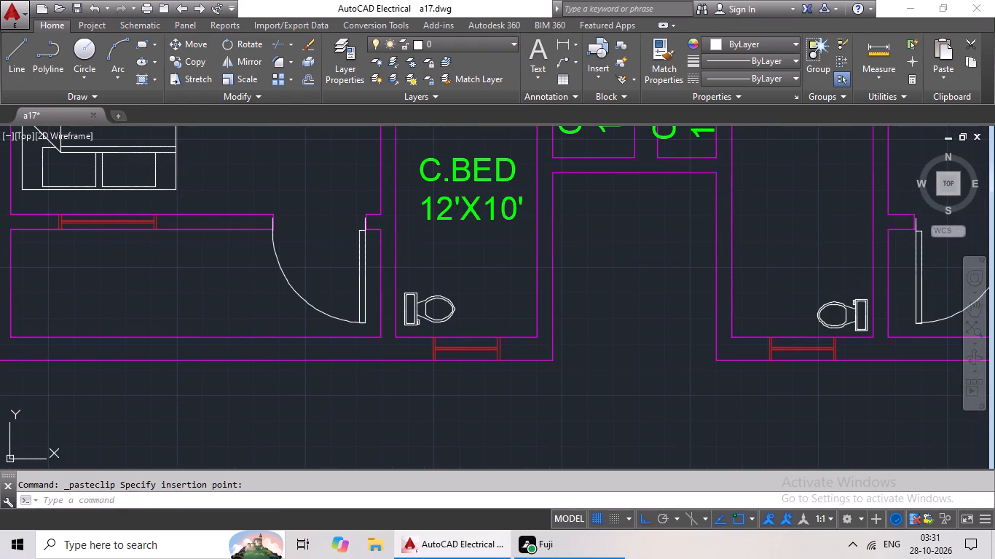
Paste the horizontal C.BED 12'X10' label into the right flat's bottom toilet, above the WC.
key(ctrl+v)
scroll(481, 251, down, 1)
middle_drag(482, 251, 340, 299)
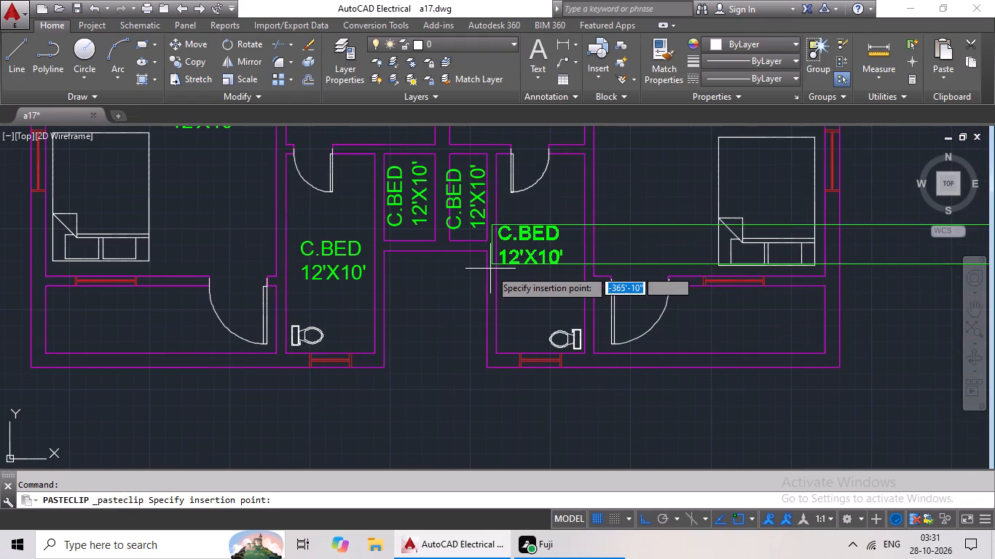
click(502, 274)
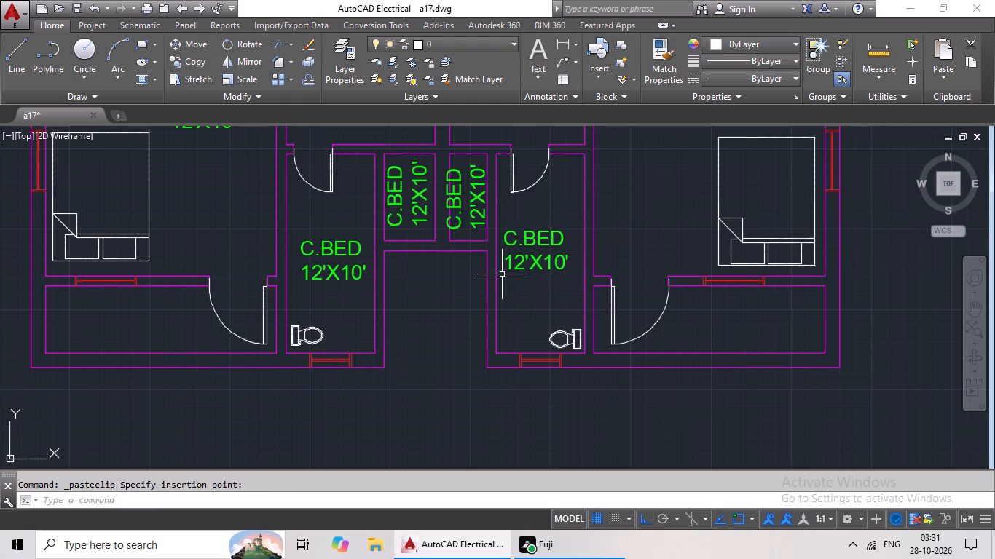
Paste the C.BED 12'X10' label into the narrow strip rooms along the plan's bottom edge, right flat first and left flat second.
key(ctrl+c)
key(ctrl+v)
ctrl+scroll(510, 277, down, 2)
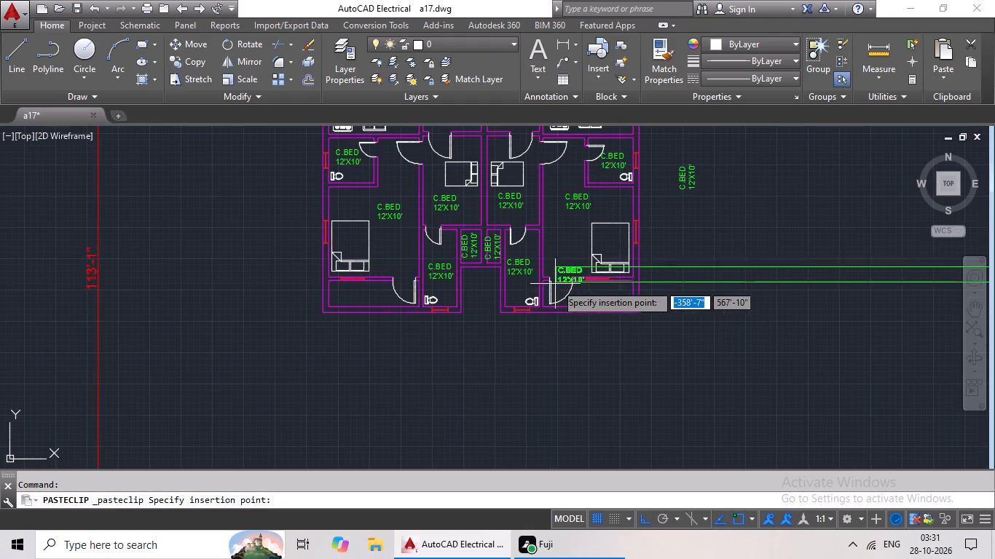
middle_drag(561, 285, 570, 251)
scroll(585, 271, up, 3)
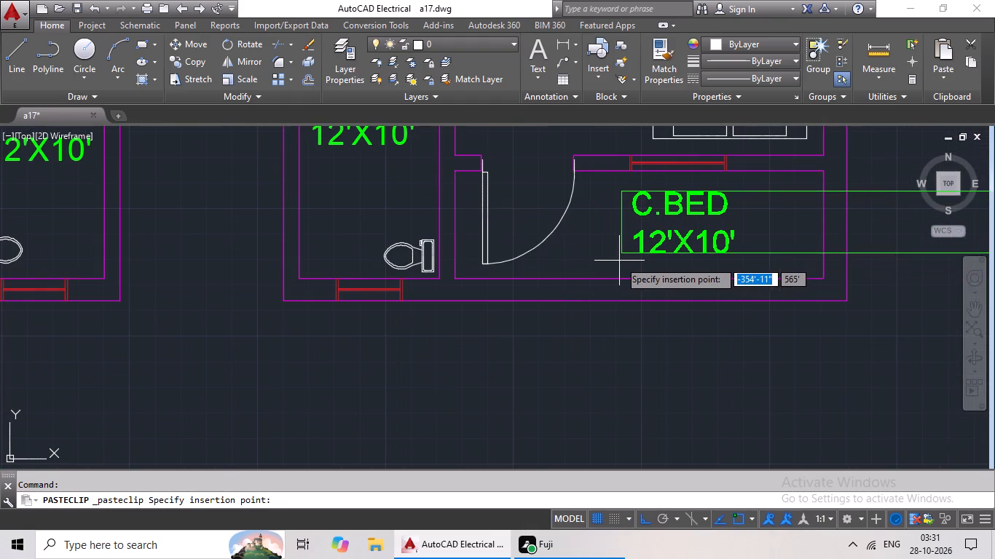
click(619, 261)
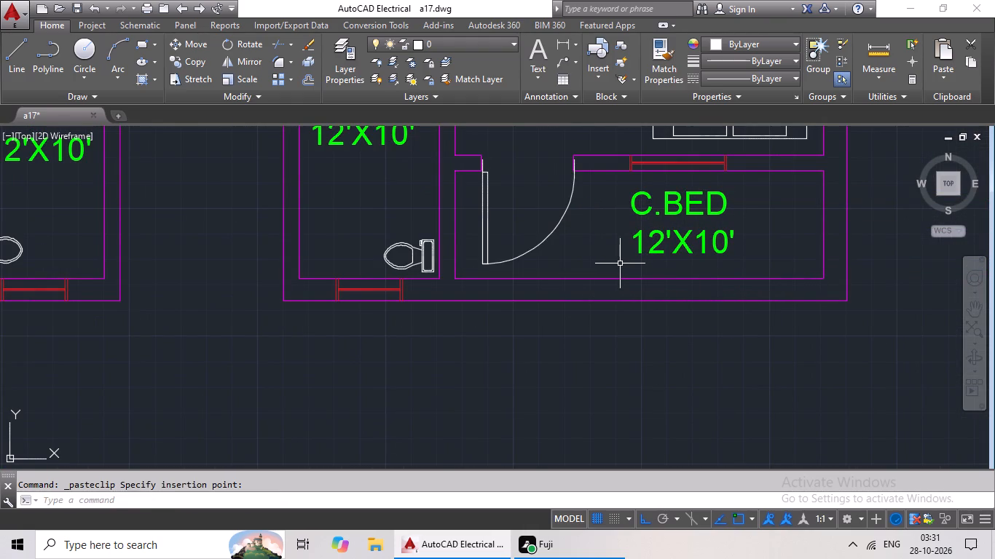
key(ctrl+c)
key(ctrl+v)
ctrl+scroll(613, 272, down, 3)
scroll(385, 270, up, 3)
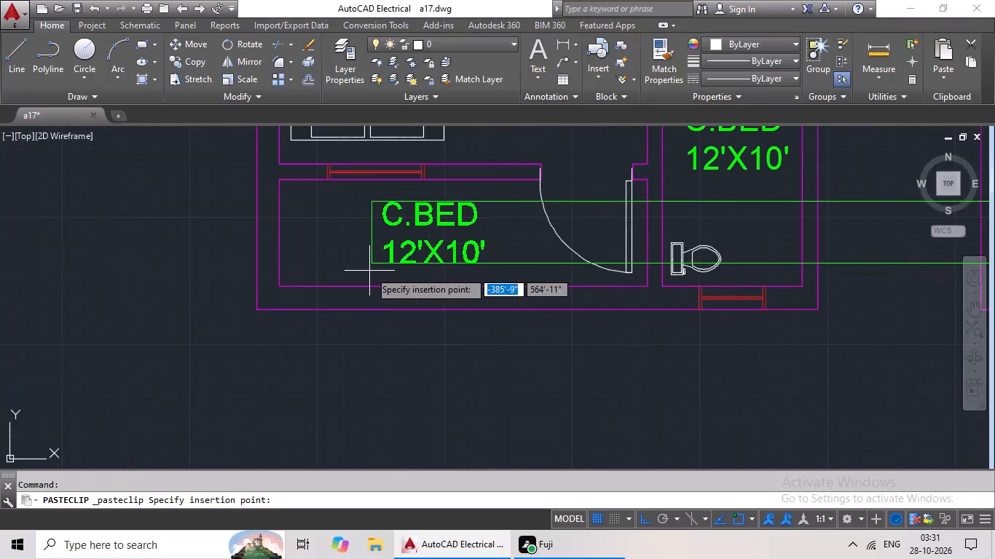
click(354, 271)
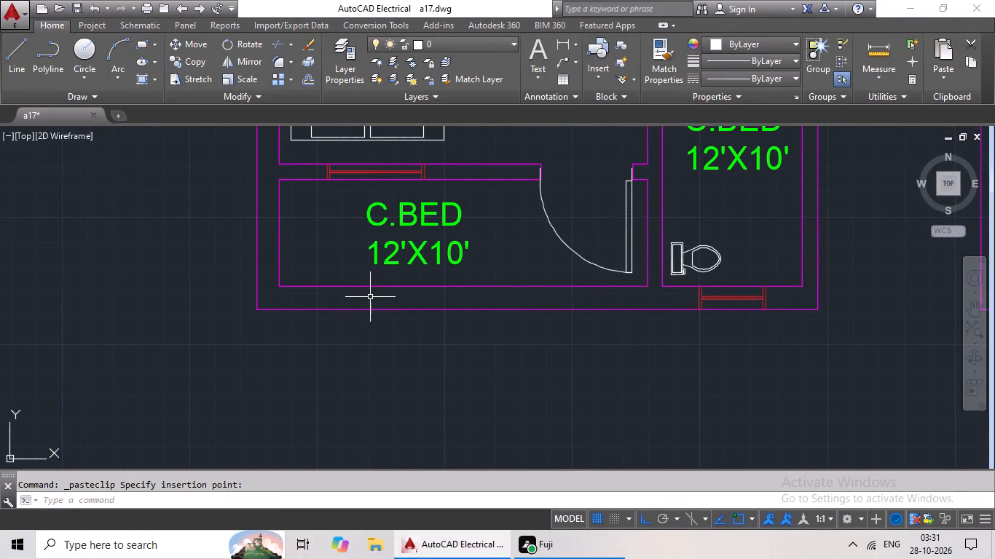
Replace the label text in the left flat's projecting top room with BALCONY and 7'5"X4' on a second line.
scroll(412, 301, down, 4)
middle_drag(542, 234, 444, 333)
middle_drag(464, 252, 461, 254)
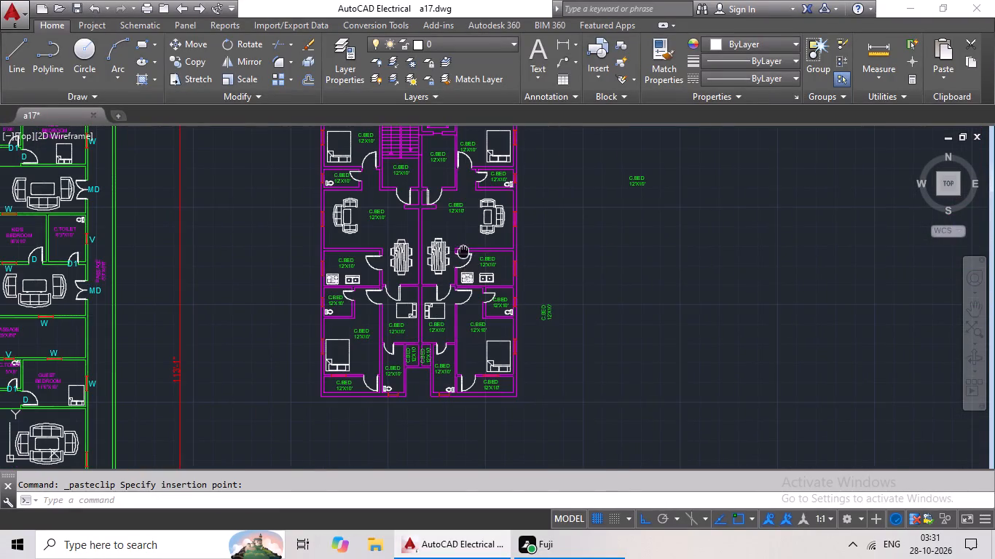
middle_drag(461, 254, 388, 346)
scroll(287, 186, up, 4)
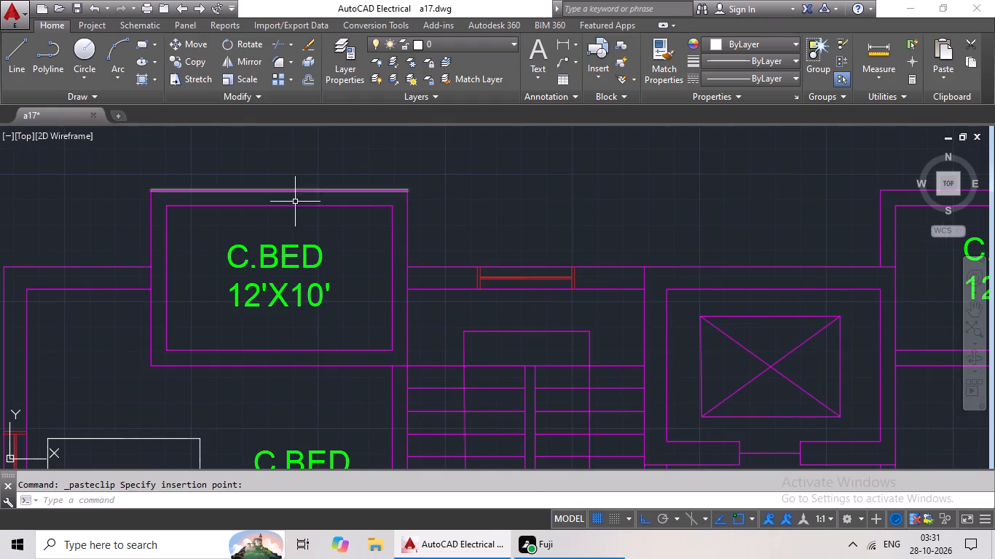
double_click(289, 249)
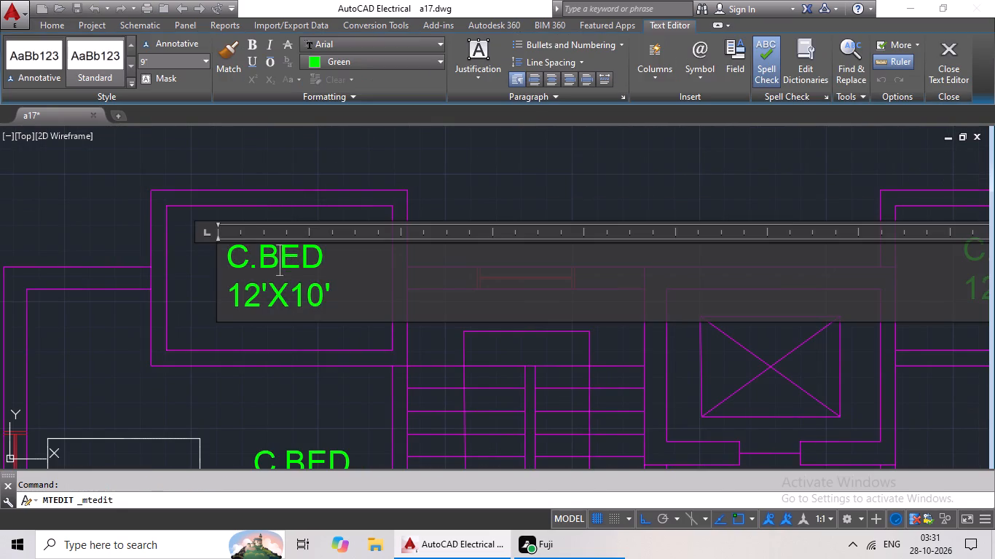
scroll(314, 274, up, 3)
scroll(432, 336, down, 2)
click(434, 331)
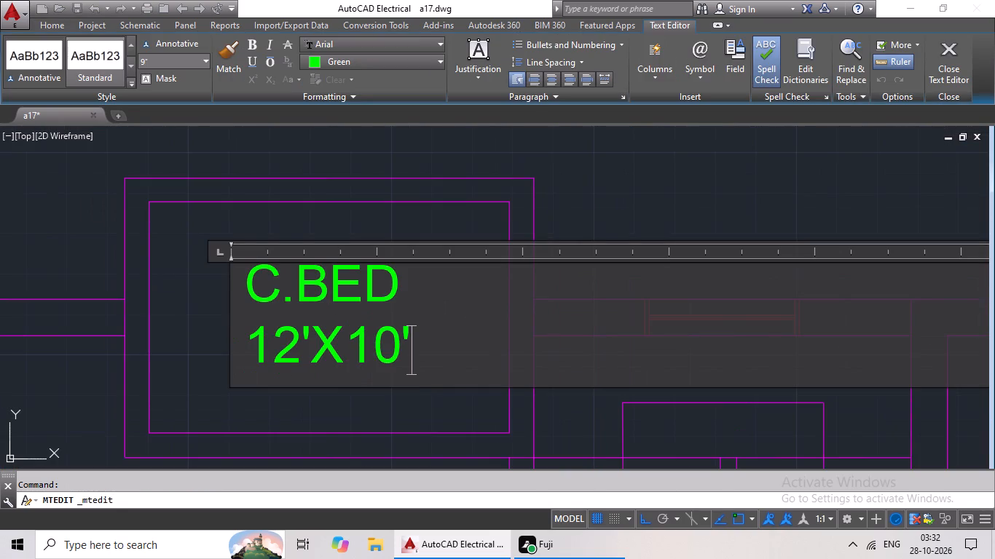
key(BackSpace)
key(BackSpace)
key(BackSpace)
key(BackSpace)
key(BackSpace)
key(BackSpace)
key(BackSpace)
key(BackSpace)
key(BackSpace)
key(BackSpace)
key(BackSpace)
key(BackSpace)
key(BackSpace)
key(BackSpace)
key(BackSpace)
text(BALCONY)
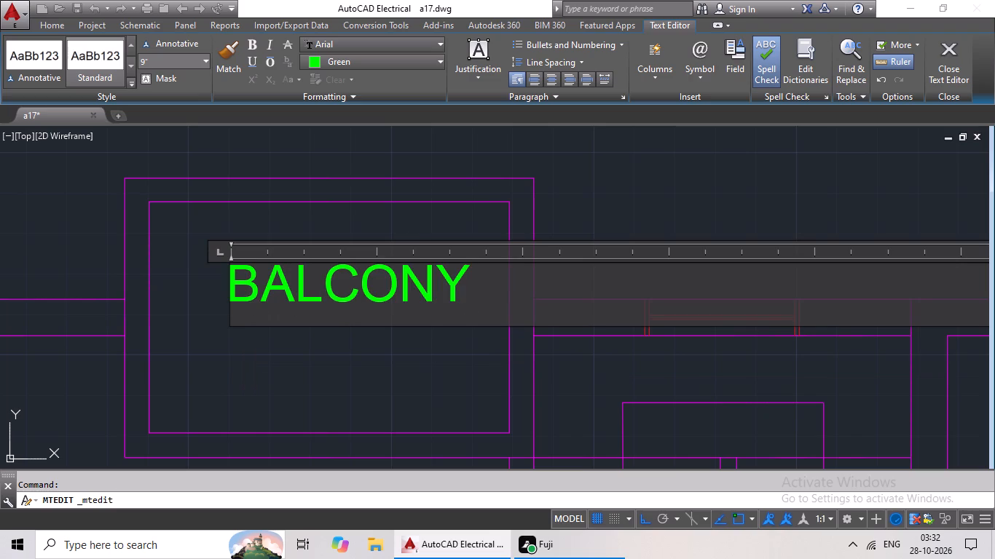
key(Return)
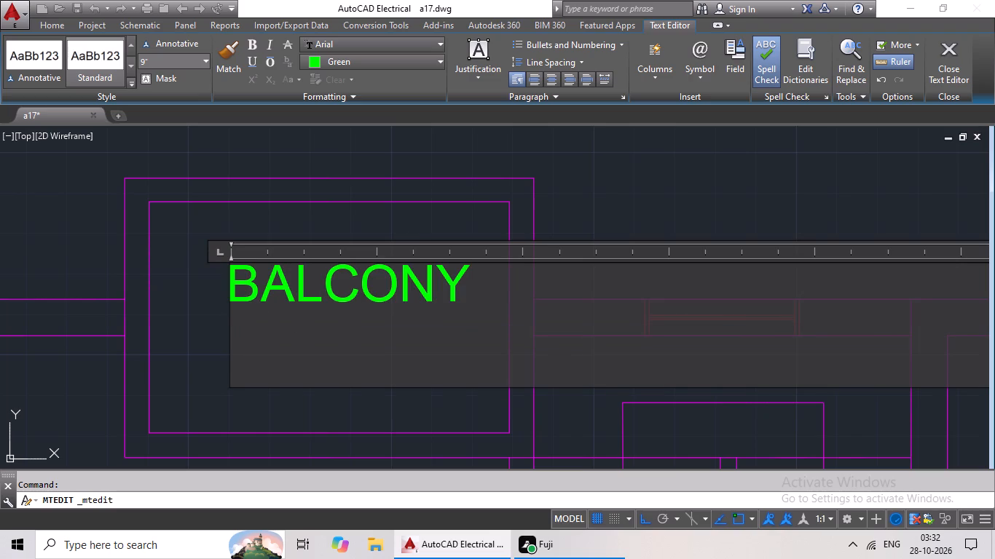
text(7'5)
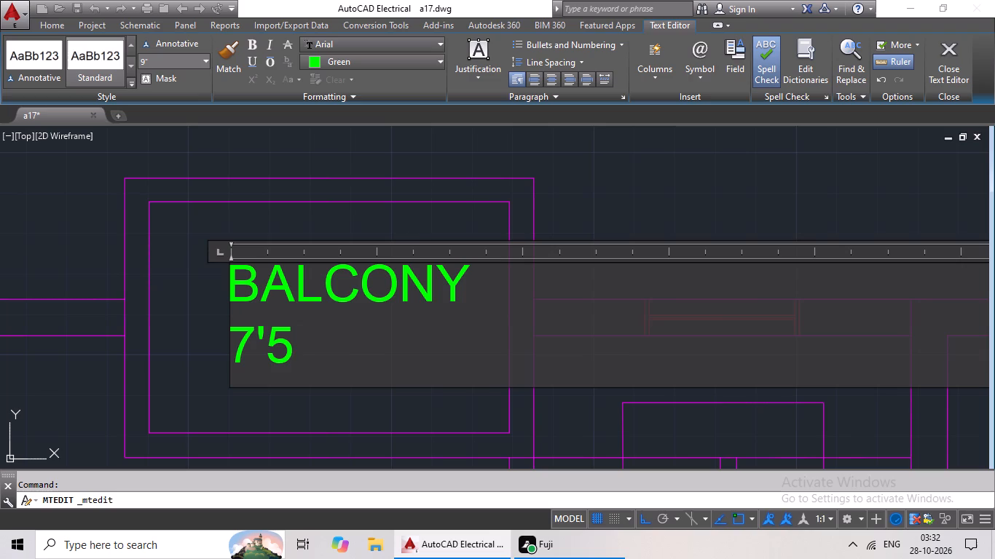
text("X)
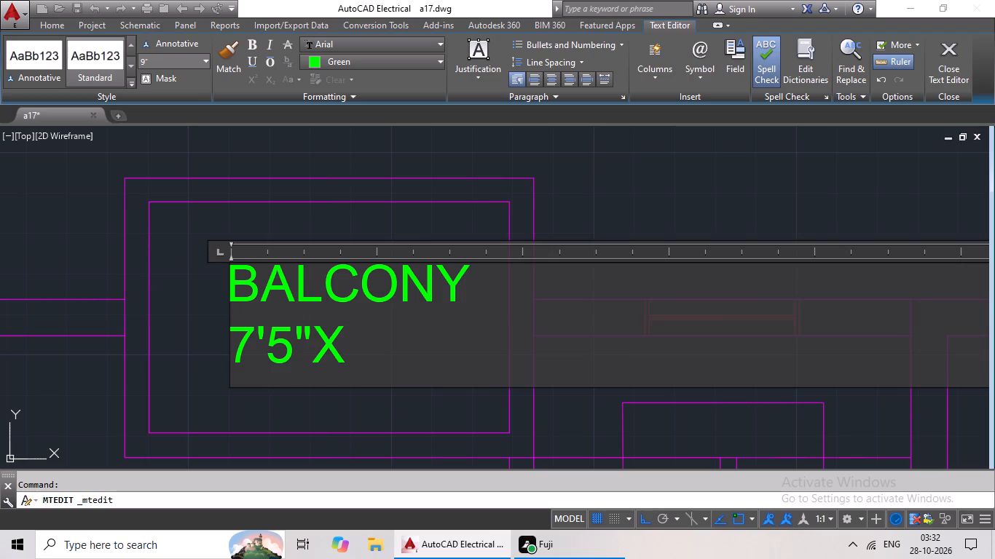
text(4')
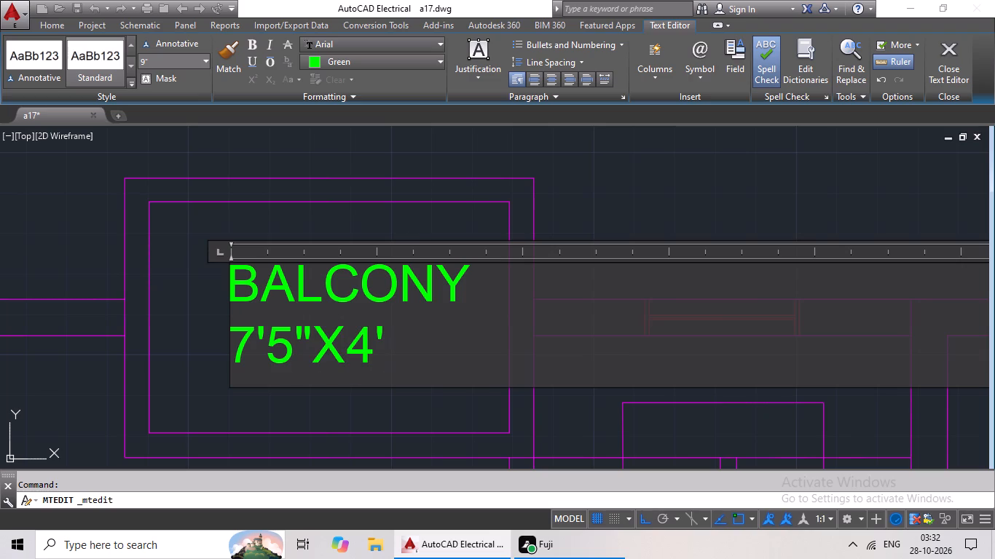
Indent the 7'5"X4' line of the left balcony label by three spaces and finish the text edit.
click(237, 343)
key(space)
key(space)
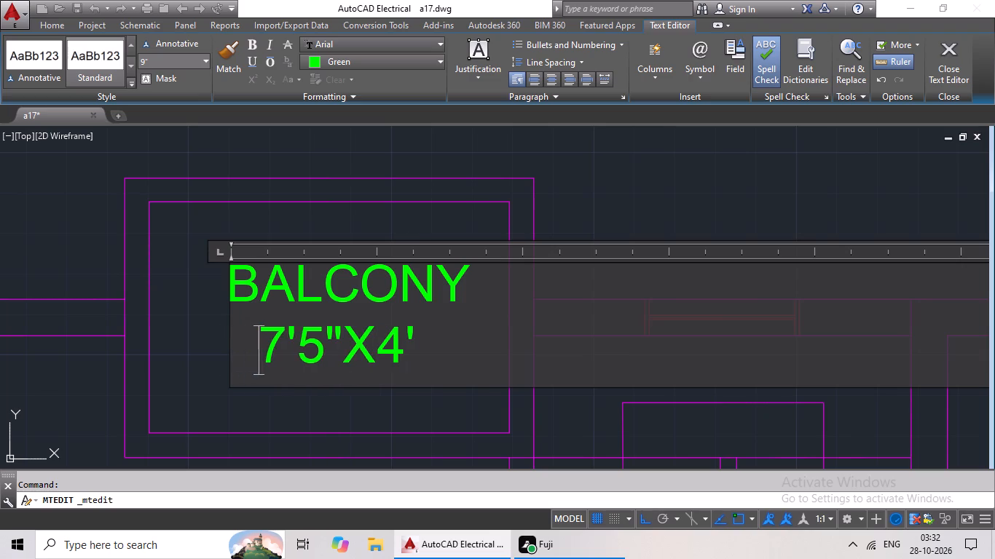
key(space)
click(623, 198)
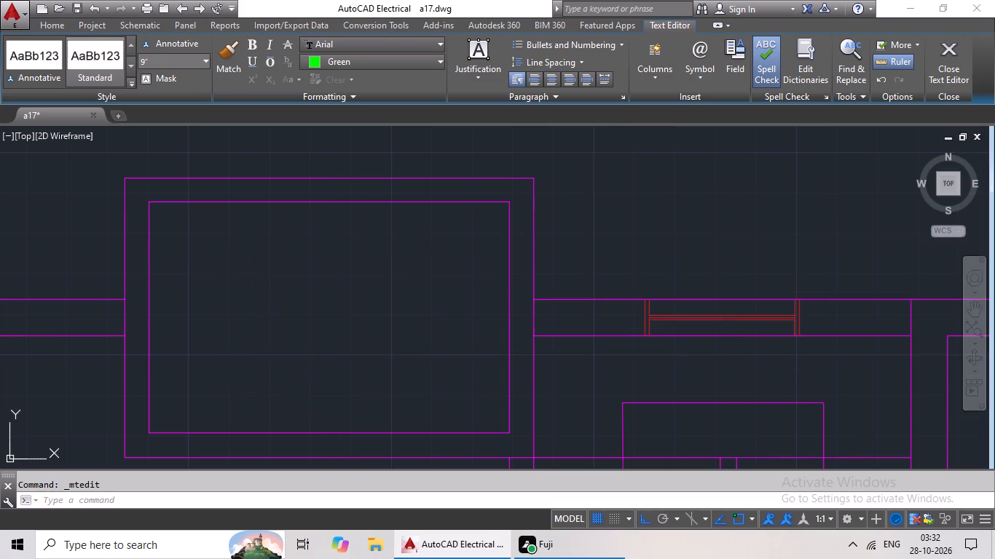
Replace the label text in the right flat's projecting top room with BALCONY and 7'5"X4' on a second line.
scroll(629, 201, down, 2)
middle_drag(669, 221, 326, 229)
double_click(641, 232)
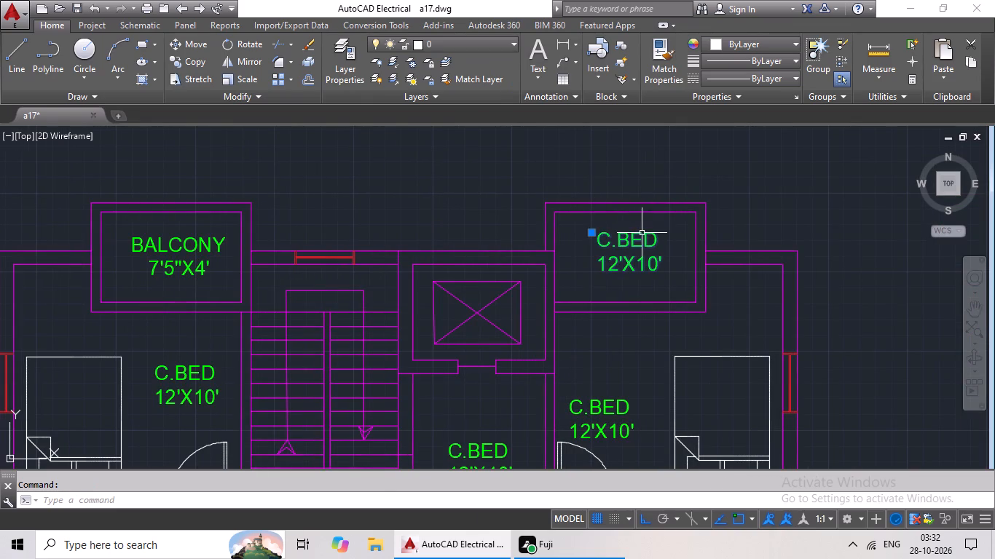
scroll(645, 237, up, 1)
click(686, 271)
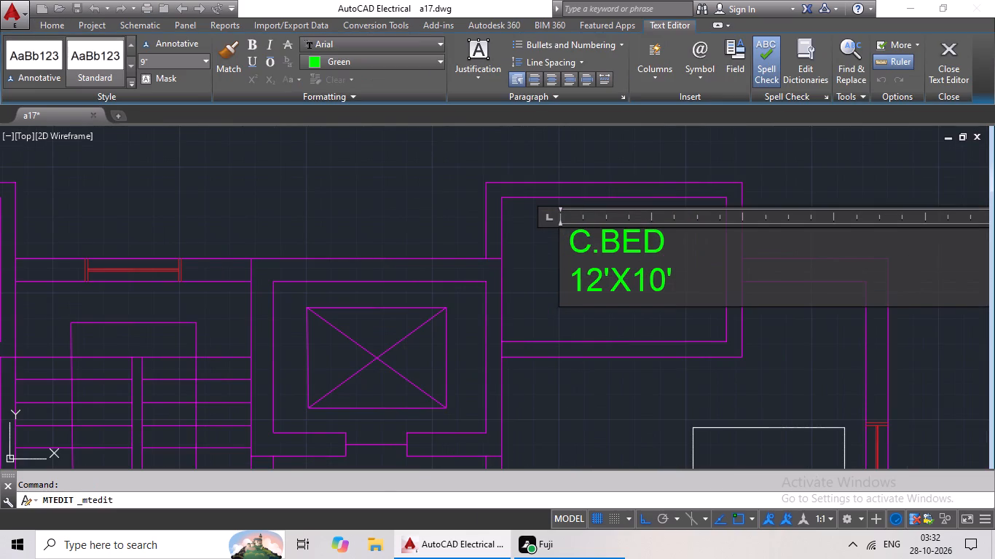
key(BackSpace)
key(BackSpace)
key(BackSpace)
key(BackSpace)
key(BackSpace)
key(BackSpace)
key(BackSpace)
key(BackSpace)
key(BackSpace)
key(BackSpace)
key(BackSpace)
key(BackSpace)
key(BackSpace)
key(BackSpace)
key(BackSpace)
key(BackSpace)
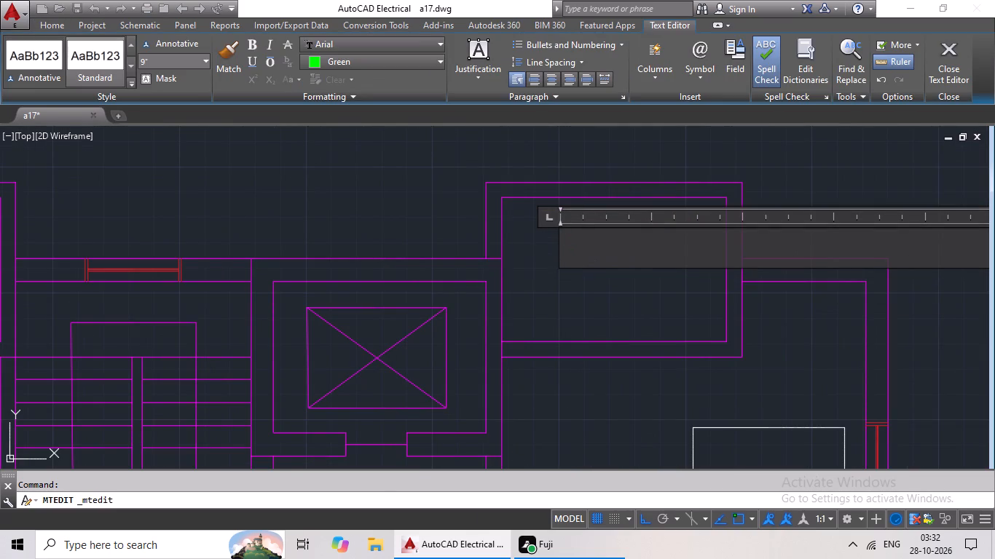
text(BALCONY)
key(Return)
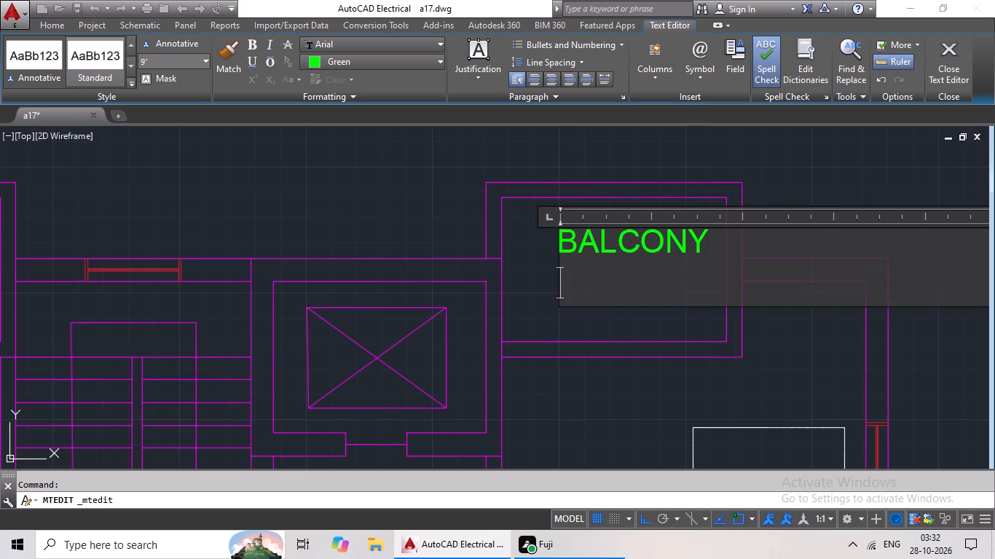
text(7'5"X)
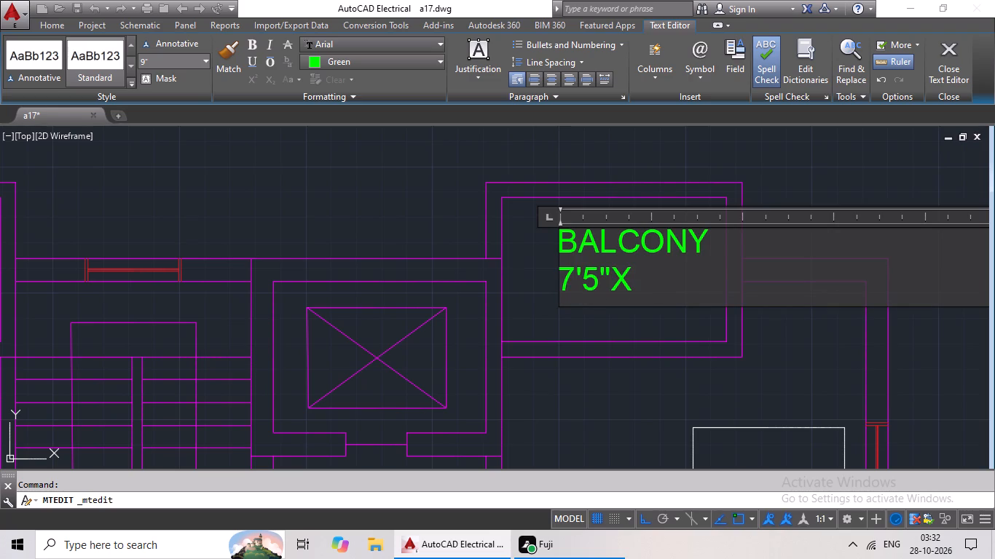
text(4')
Indent the 7'5"X4' line of the right balcony label by three spaces and finish the text edit.
click(561, 267)
key(space)
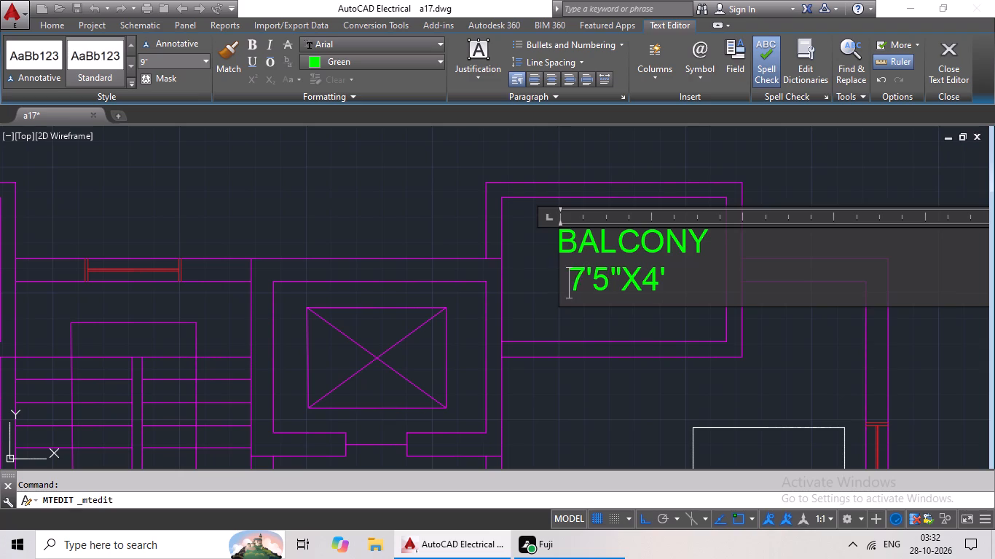
key(space)
key(space)
click(604, 324)
Replace the C.BED 12'X10' label in the space below the staircase with the text STAIR.
scroll(604, 324, down, 2)
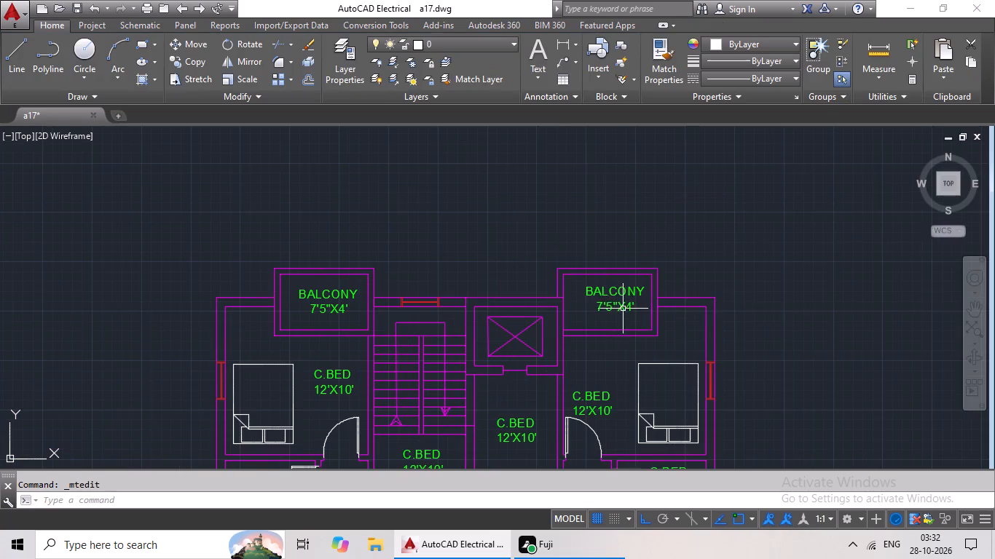
middle_drag(628, 304, 648, 257)
middle_drag(594, 299, 644, 221)
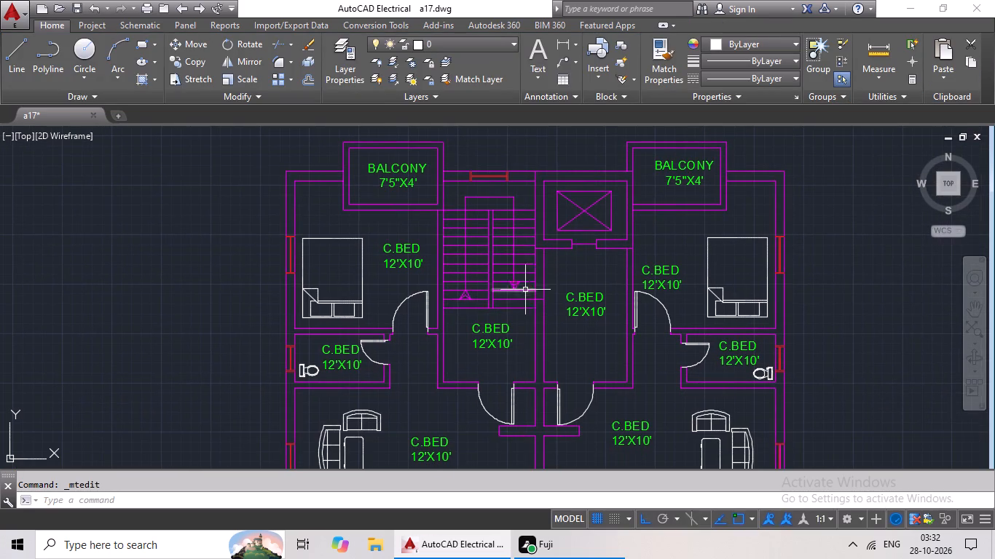
middle_drag(596, 275, 616, 237)
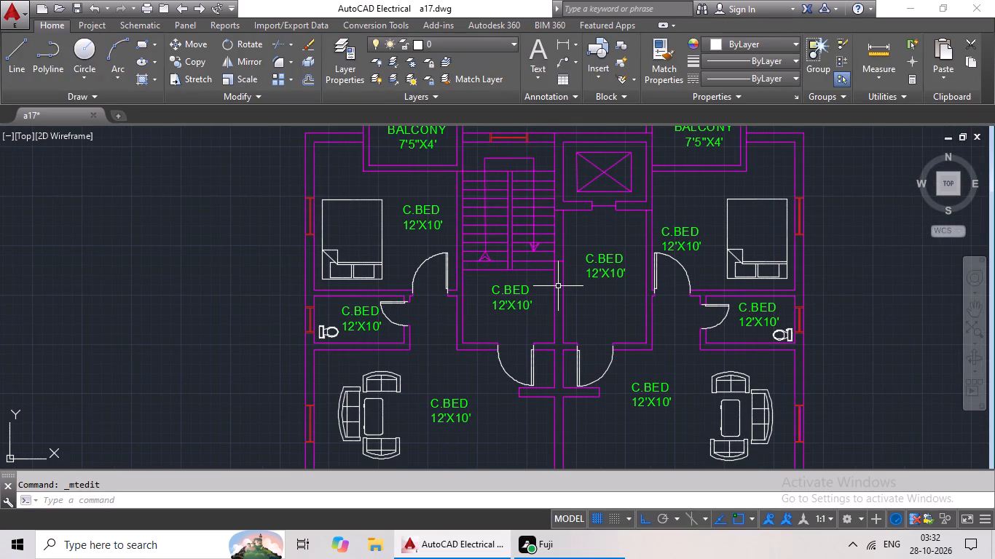
double_click(527, 288)
scroll(525, 290, up, 3)
click(545, 317)
click(557, 325)
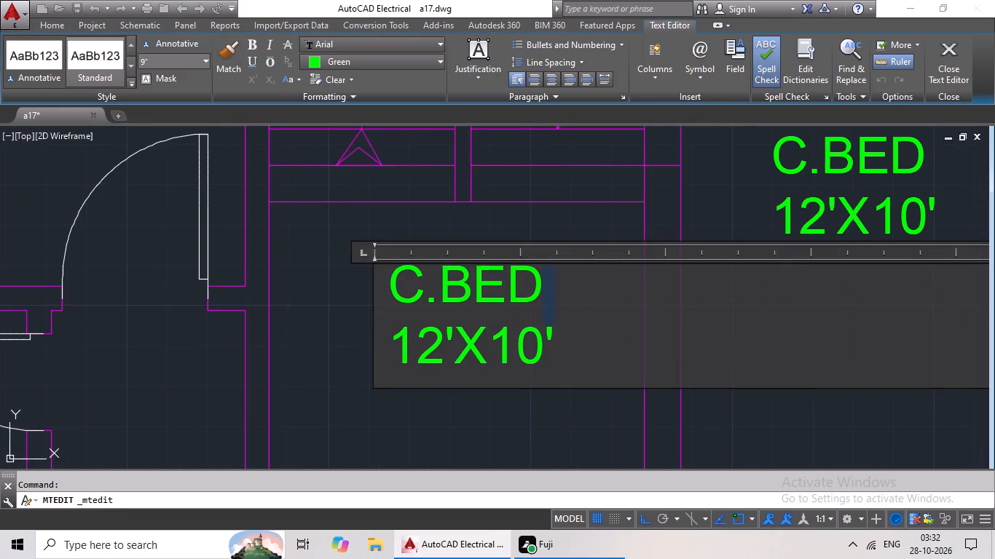
key(BackSpace)
key(BackSpace)
key(BackSpace)
key(BackSpace)
key(BackSpace)
key(BackSpace)
key(BackSpace)
key(BackSpace)
key(BackSpace)
key(BackSpace)
key(BackSpace)
key(BackSpace)
key(BackSpace)
key(BackSpace)
key(BackSpace)
key(BackSpace)
key(BackSpace)
key(BackSpace)
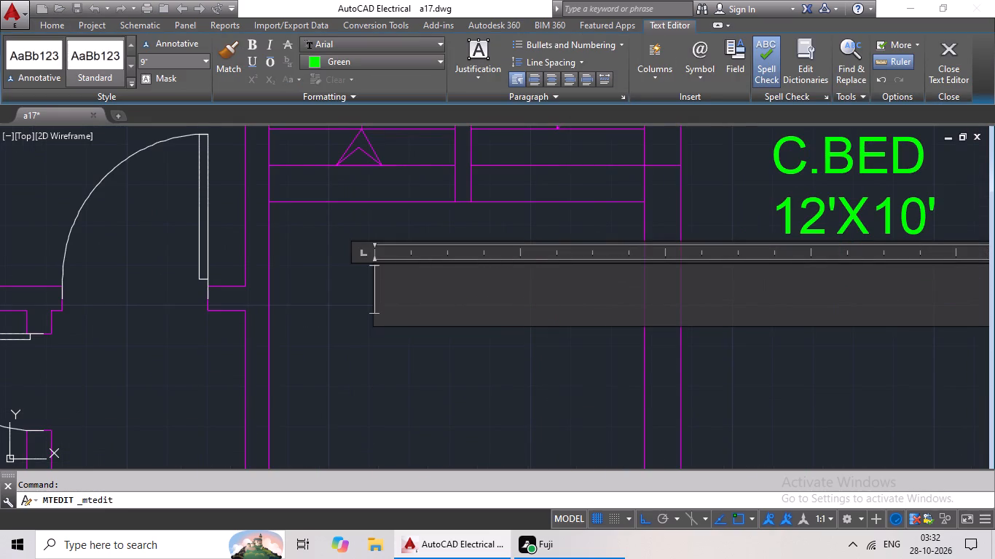
text(STAI)
key(shift+r)
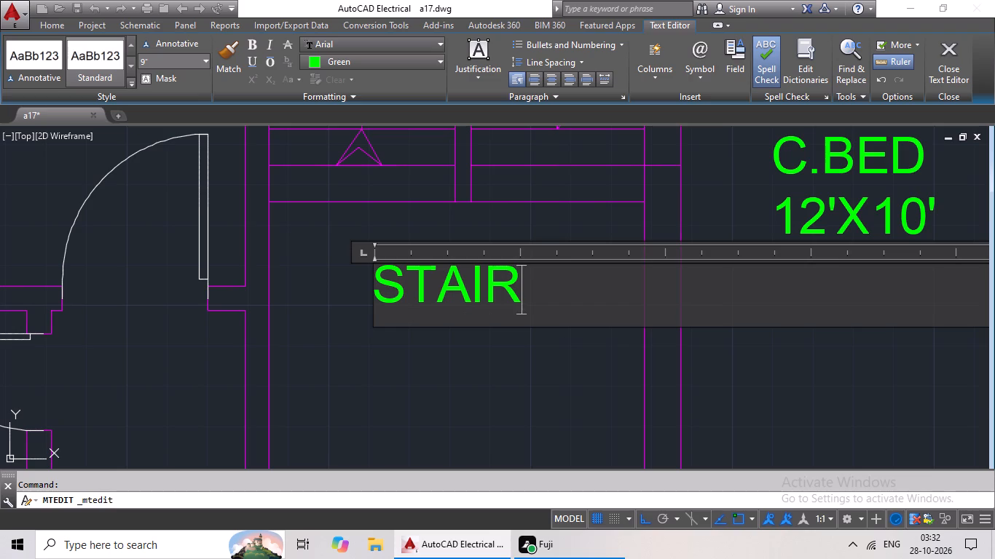
click(527, 372)
Replace the C.BED 12'X10' label in the space below the lift shaft with the text LIFT.
scroll(634, 344, down, 2)
middle_drag(766, 317, 472, 331)
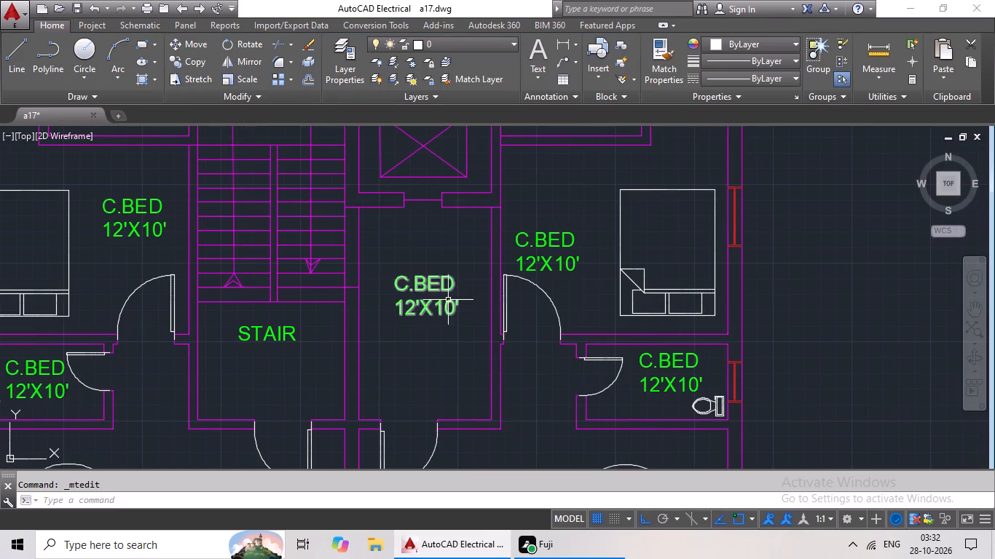
double_click(436, 286)
triple_click(430, 286)
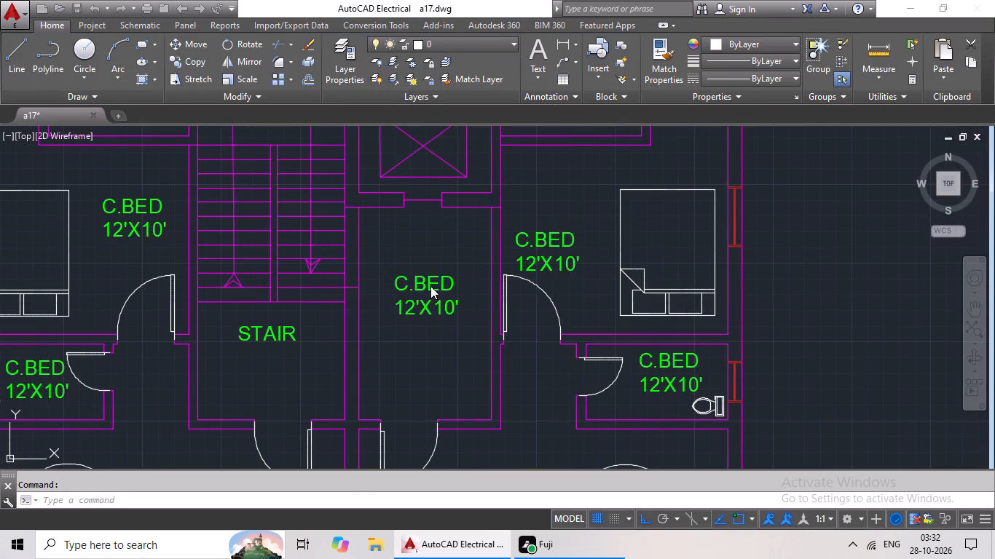
scroll(444, 292, up, 2)
click(508, 333)
key(BackSpace)
key(BackSpace)
key(BackSpace)
key(BackSpace)
key(BackSpace)
key(BackSpace)
key(BackSpace)
key(BackSpace)
key(BackSpace)
key(BackSpace)
key(BackSpace)
key(BackSpace)
key(BackSpace)
key(BackSpace)
key(BackSpace)
key(BackSpace)
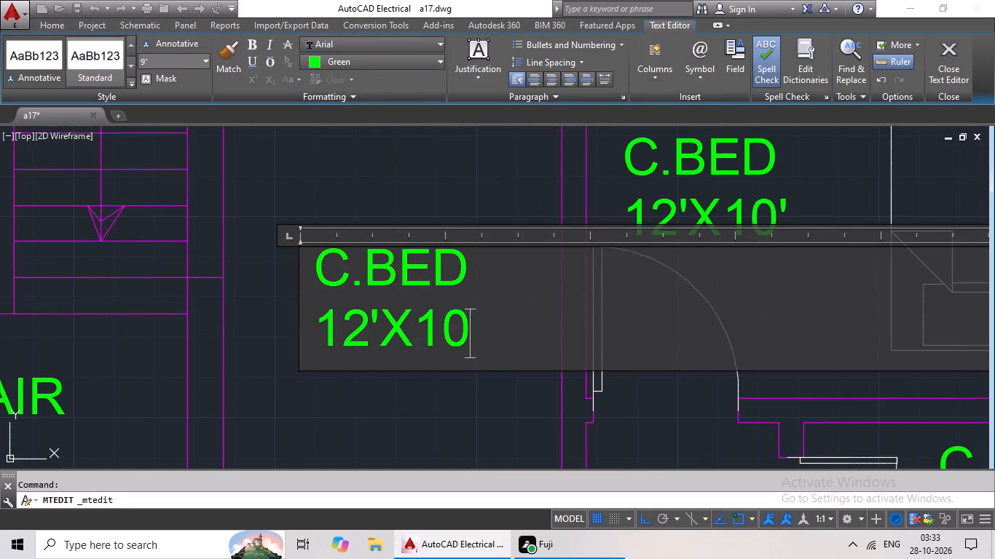
text(LIFT)
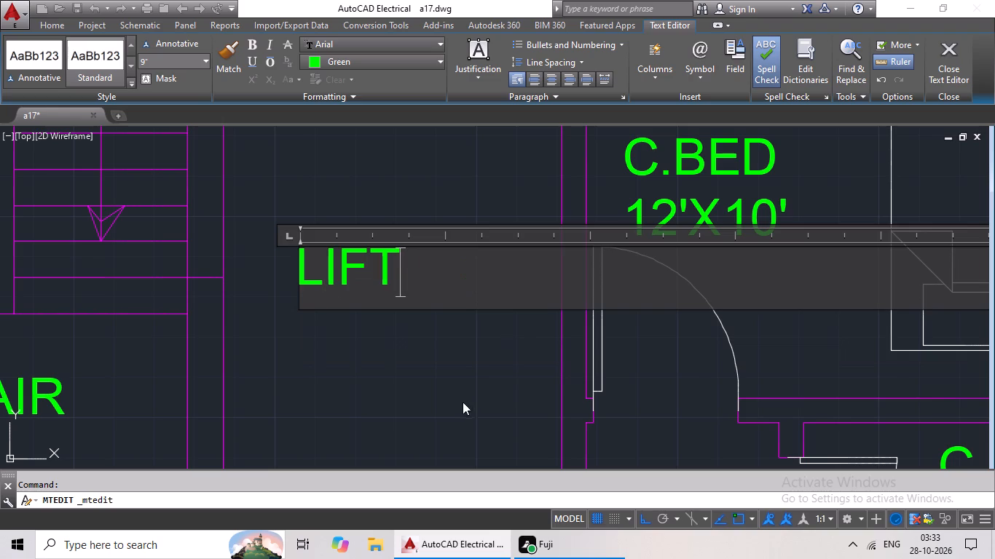
click(444, 397)
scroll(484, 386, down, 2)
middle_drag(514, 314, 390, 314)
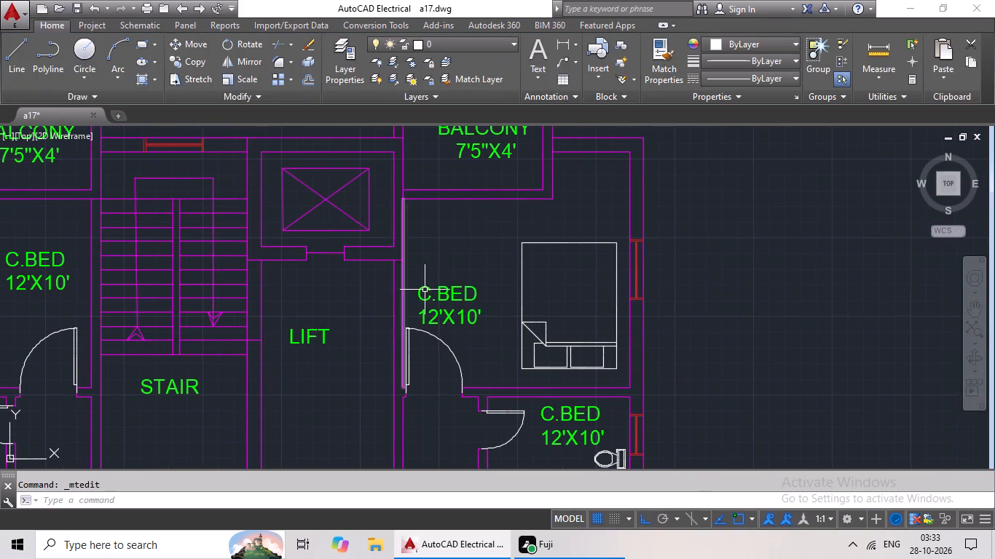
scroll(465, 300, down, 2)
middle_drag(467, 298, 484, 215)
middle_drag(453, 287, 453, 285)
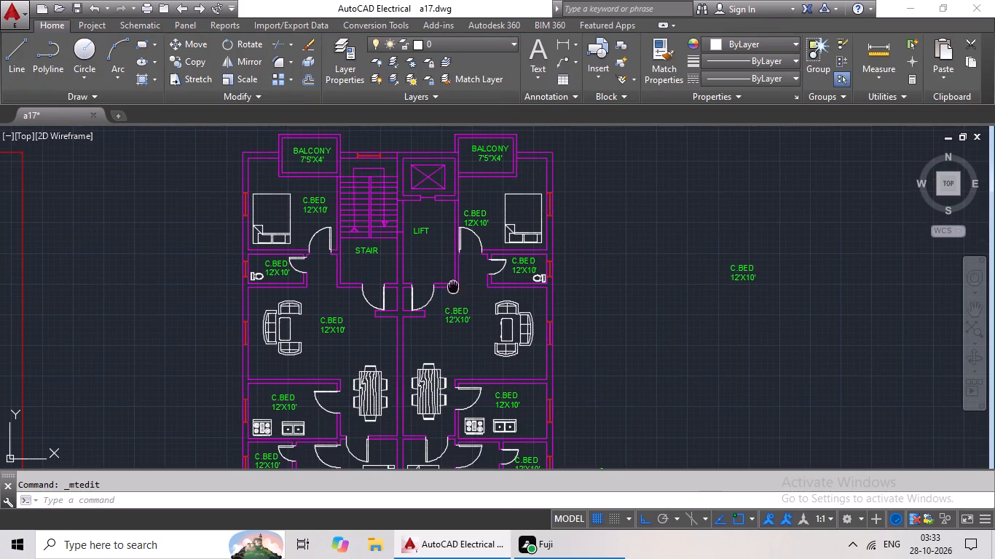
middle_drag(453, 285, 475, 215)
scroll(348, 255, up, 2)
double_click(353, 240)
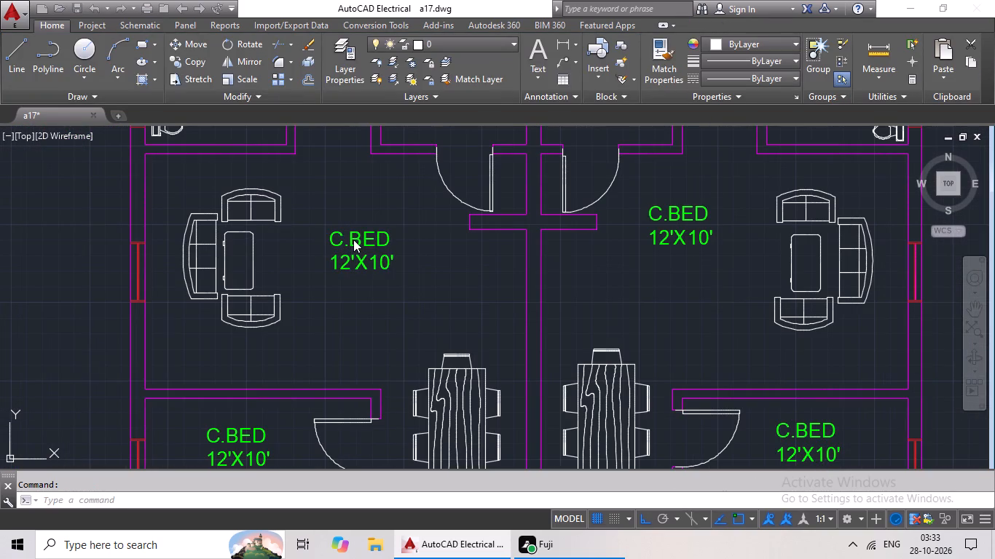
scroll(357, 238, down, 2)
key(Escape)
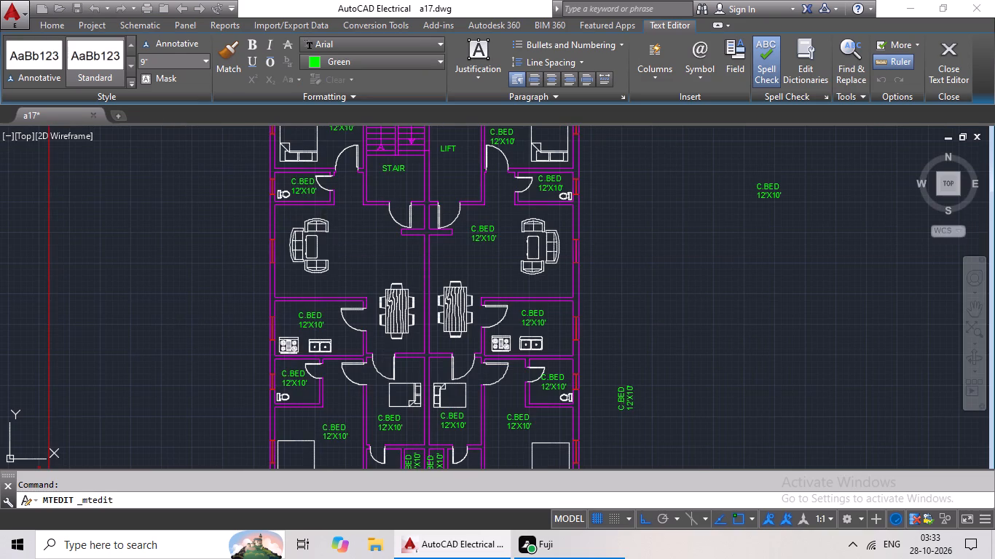
Replace the label text in the left flat's upper toilet room with C.BATH and 7'6"X4' on a second line.
scroll(304, 184, up, 2)
middle_drag(304, 183, 289, 239)
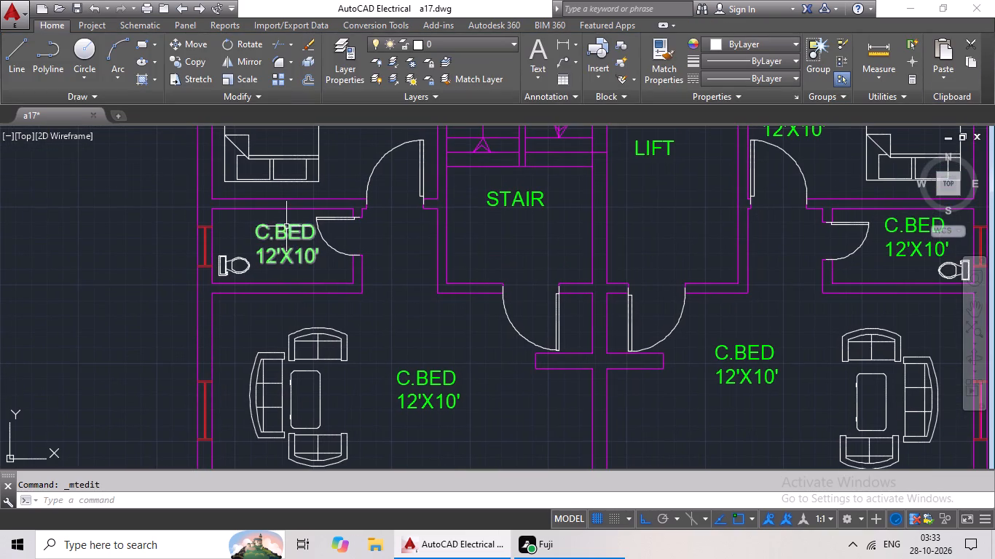
double_click(286, 231)
scroll(286, 233, up, 2)
click(389, 283)
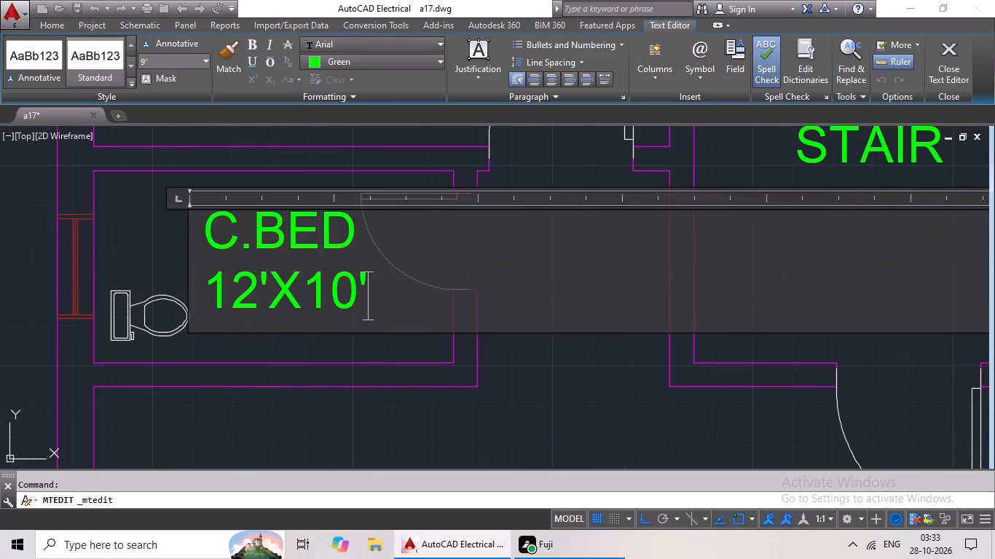
key(BackSpace)
key(BackSpace)
key(BackSpace)
key(BackSpace)
key(BackSpace)
key(BackSpace)
key(BackSpace)
key(BackSpace)
key(BackSpace)
key(BackSpace)
key(BackSpace)
key(BackSpace)
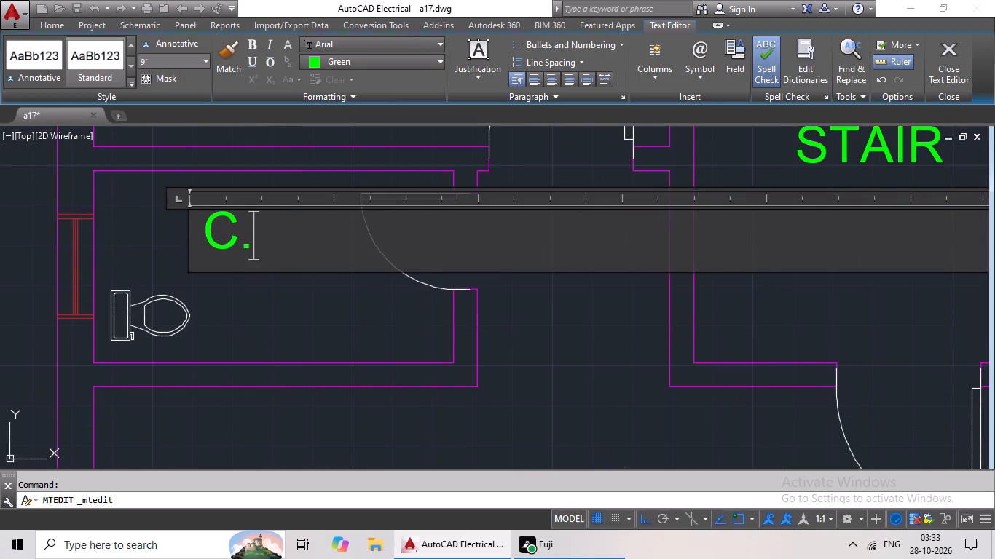
text(BATH)
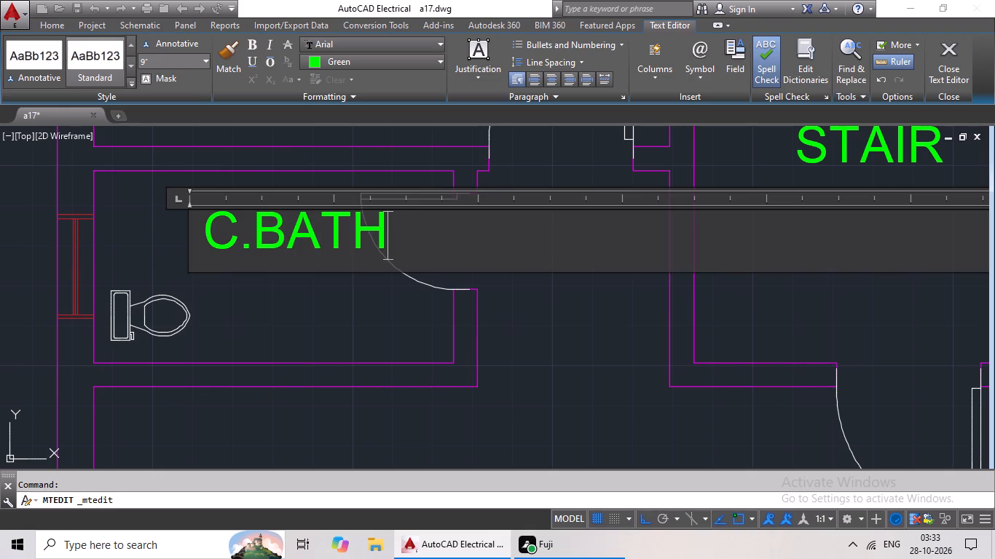
key(Return)
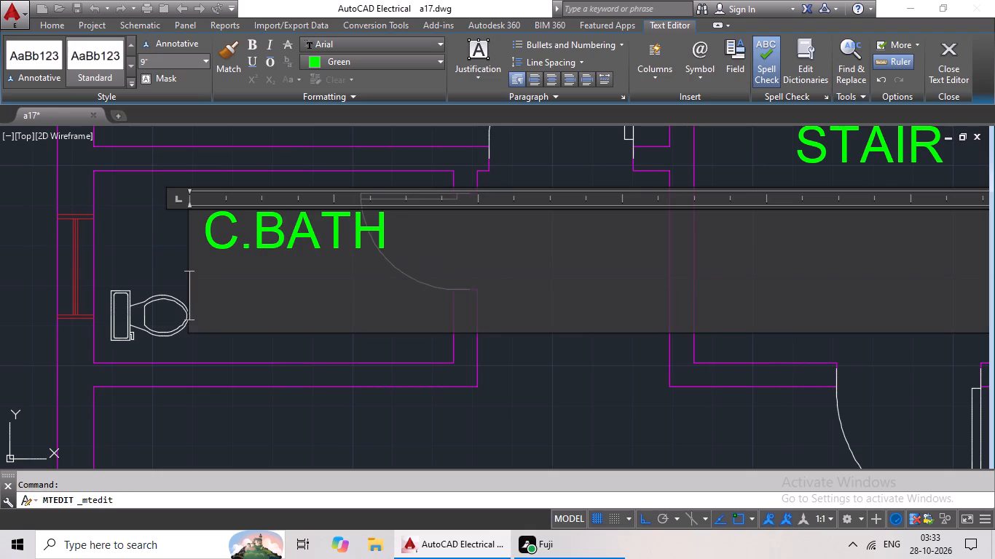
text(7'6)
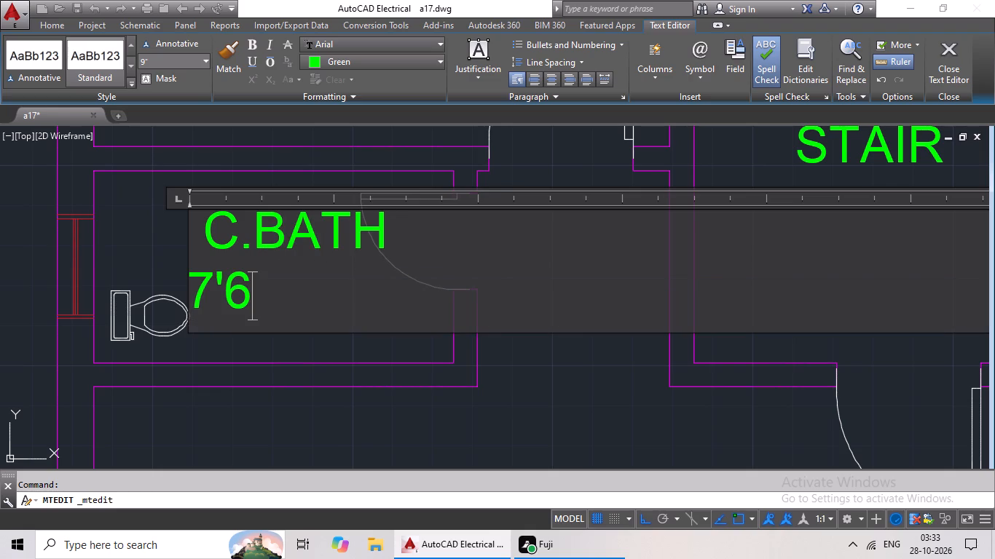
key(shift+quotedbl)
text(X4')
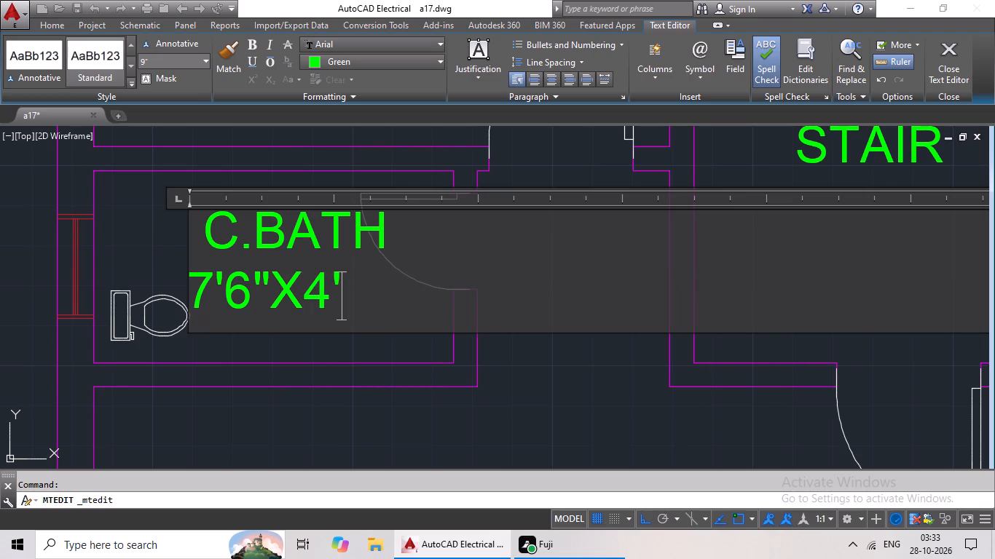
Indent the left bath label's 7'6"X4' line by three spaces and its C.BATH line by one more space, and finish the edit.
click(197, 283)
key(space)
key(space)
key(space)
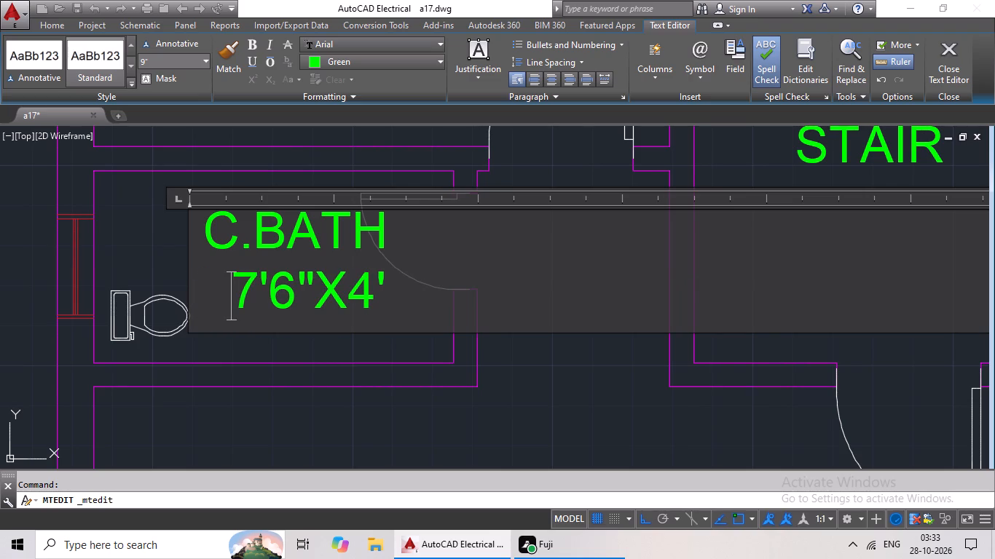
click(208, 235)
key(space)
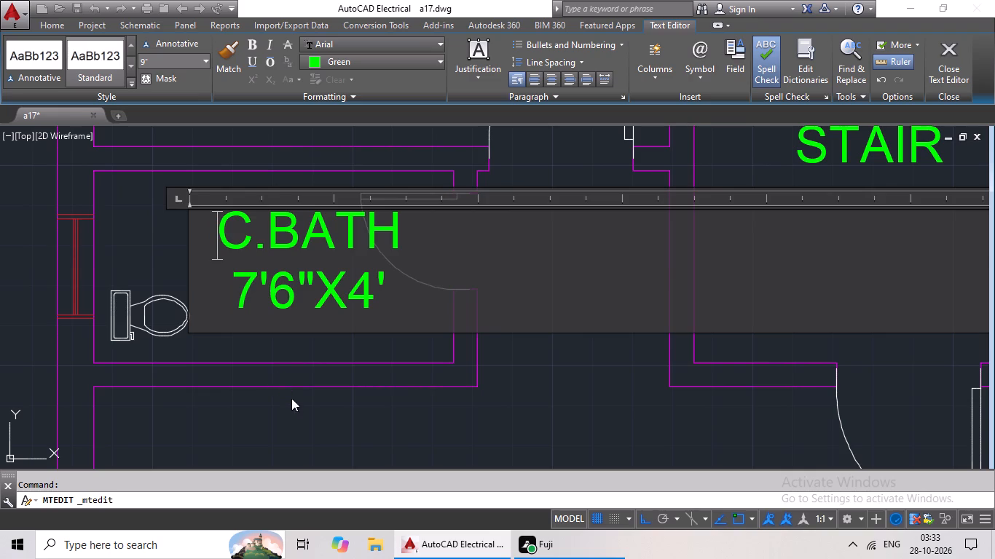
click(294, 397)
Move the left C.BATH label horizontally about 9" away from the door swing, towards the outer wall.
click(304, 239)
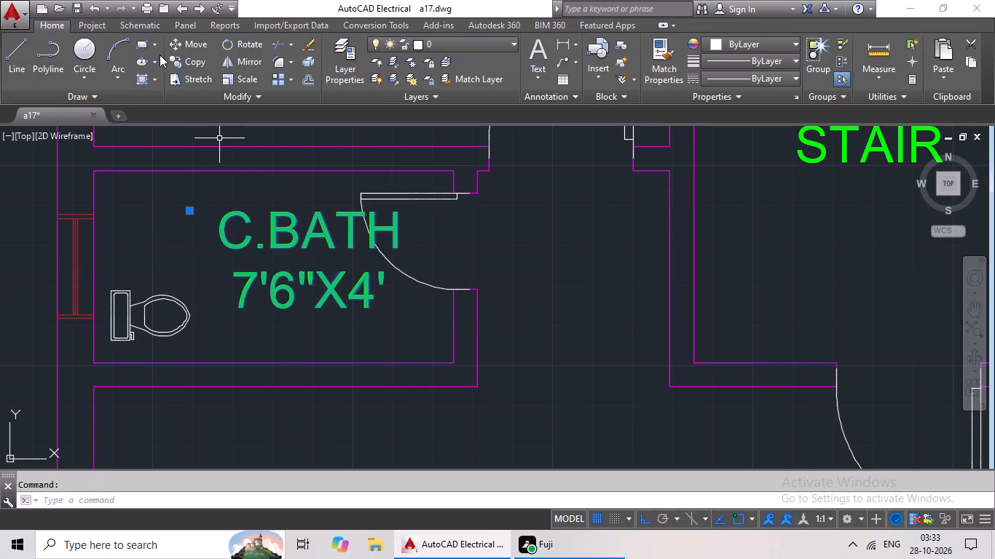
click(192, 48)
drag(282, 247, 235, 215)
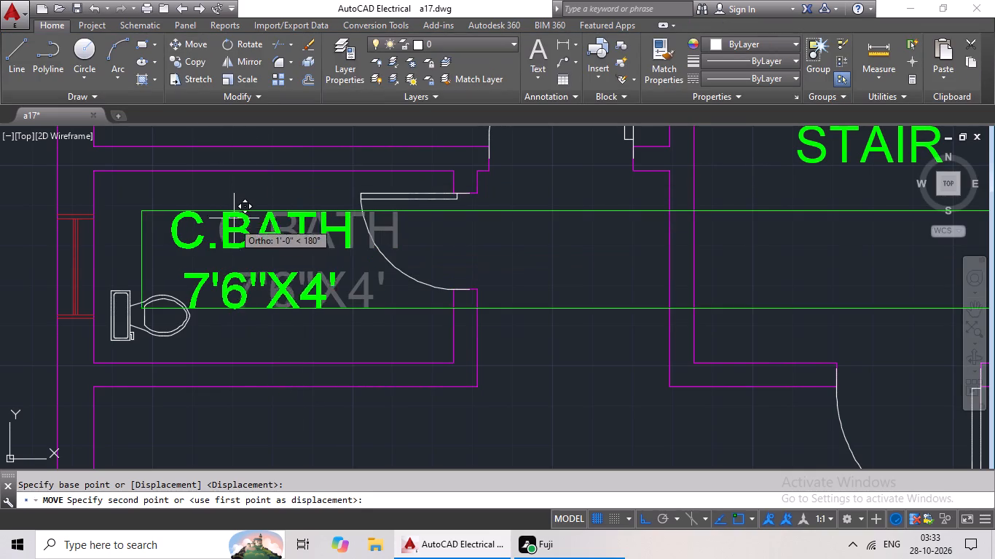
drag(235, 215, 242, 214)
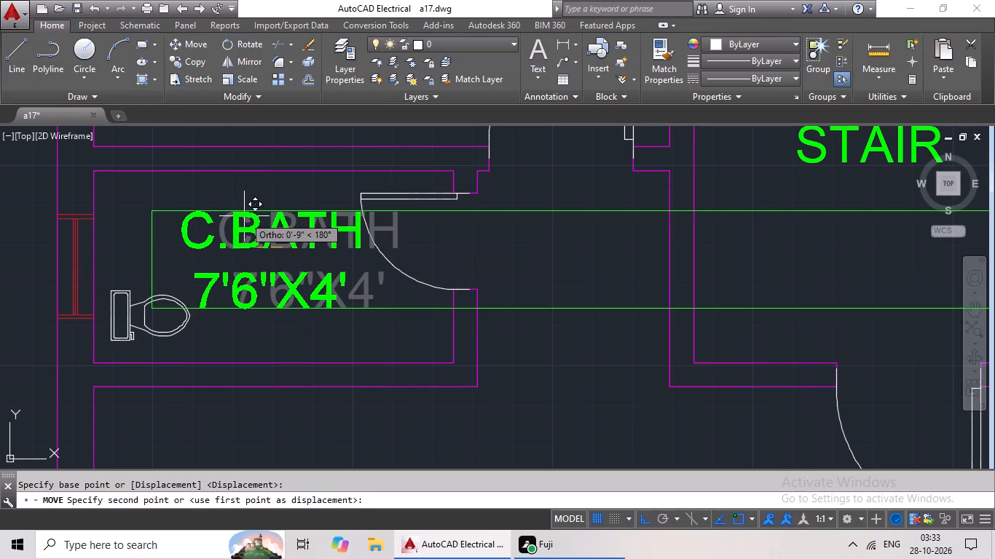
click(244, 216)
Replace the label text in the right flat's upper toilet room with C.BATH and 7'6"X4' on a second line.
scroll(370, 298, down, 2)
middle_drag(377, 300, 170, 258)
scroll(394, 261, down, 1)
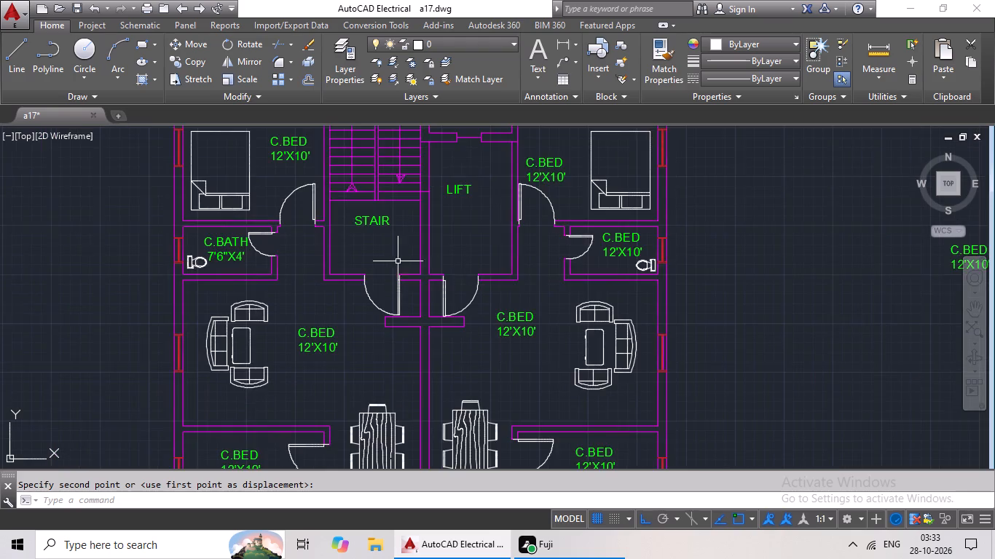
middle_drag(417, 257, 342, 271)
double_click(535, 250)
scroll(542, 256, up, 1)
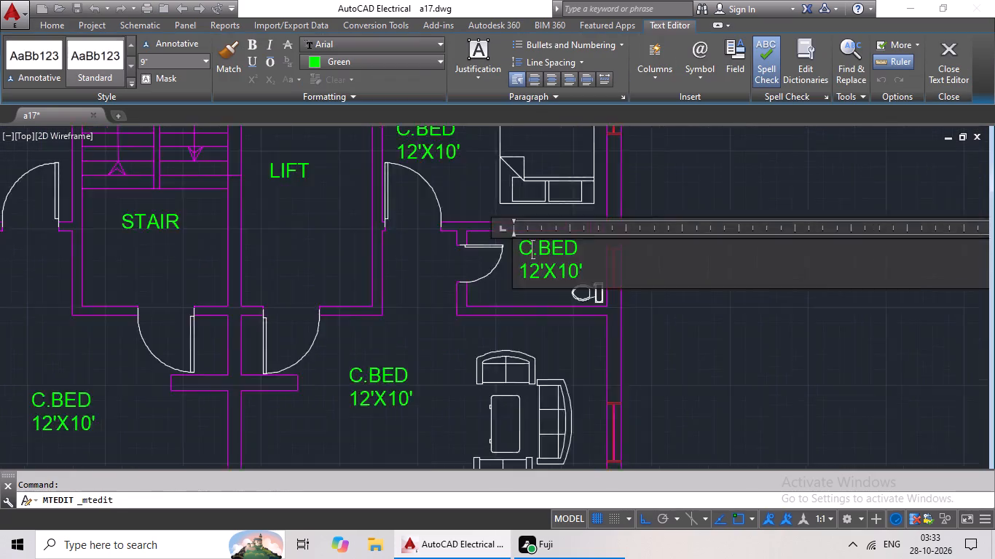
scroll(542, 256, up, 2)
click(675, 292)
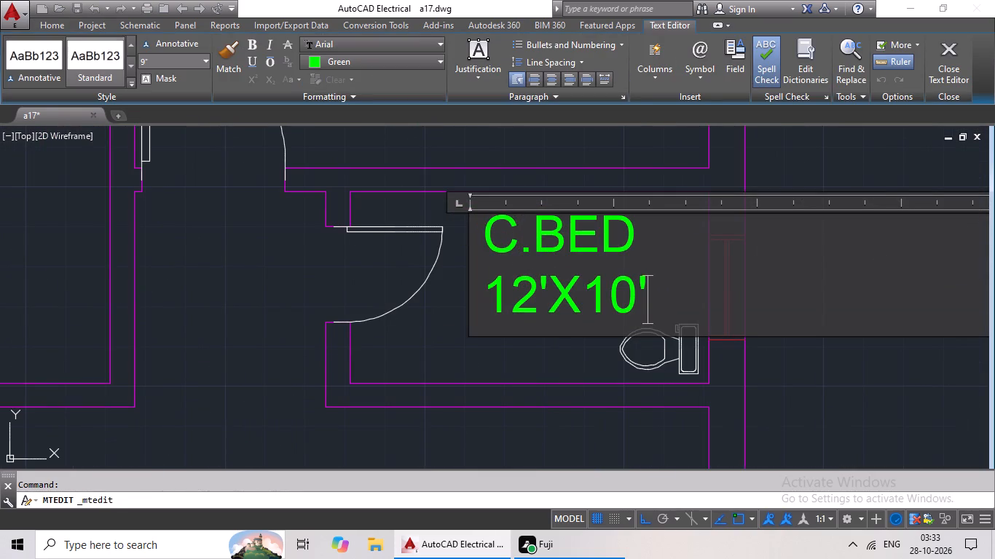
key(BackSpace)
key(BackSpace)
key(BackSpace)
key(BackSpace)
key(BackSpace)
key(BackSpace)
key(BackSpace)
key(BackSpace)
key(BackSpace)
key(BackSpace)
key(BackSpace)
key(BackSpace)
key(BackSpace)
key(BackSpace)
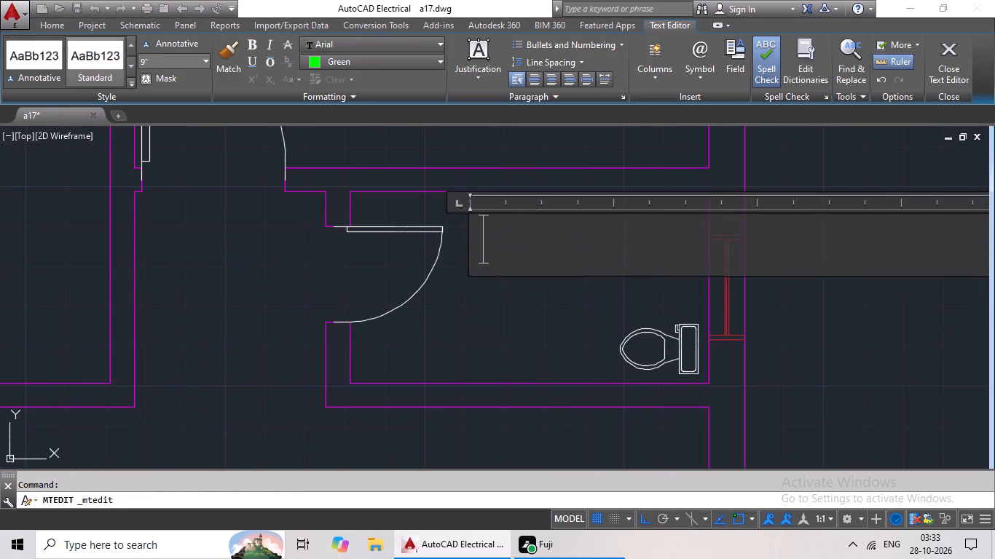
text(C.)
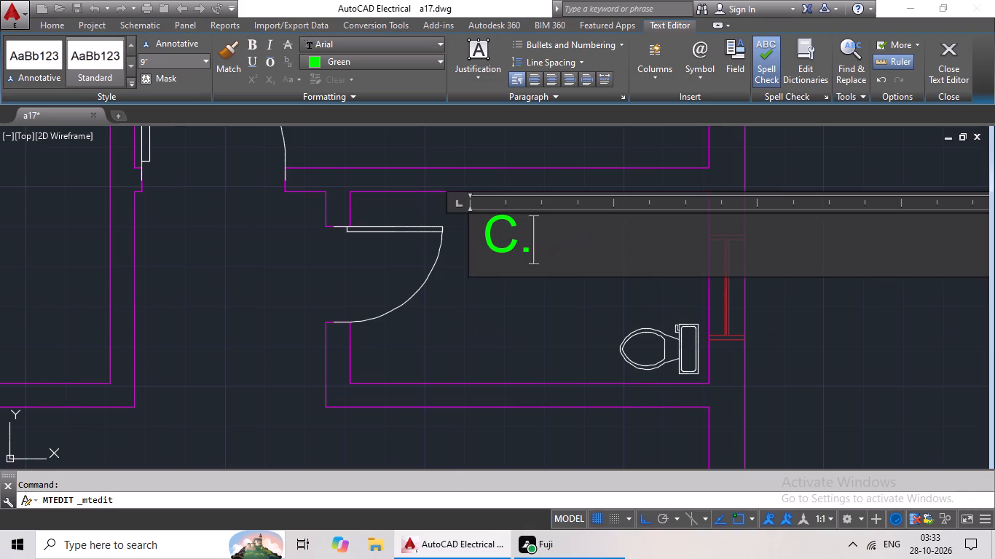
text(BATH)
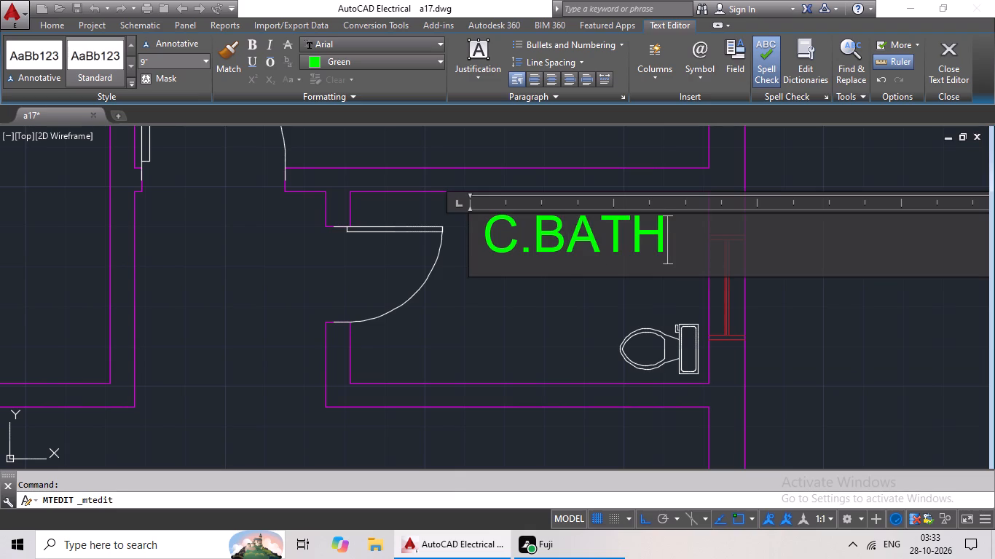
key(Return)
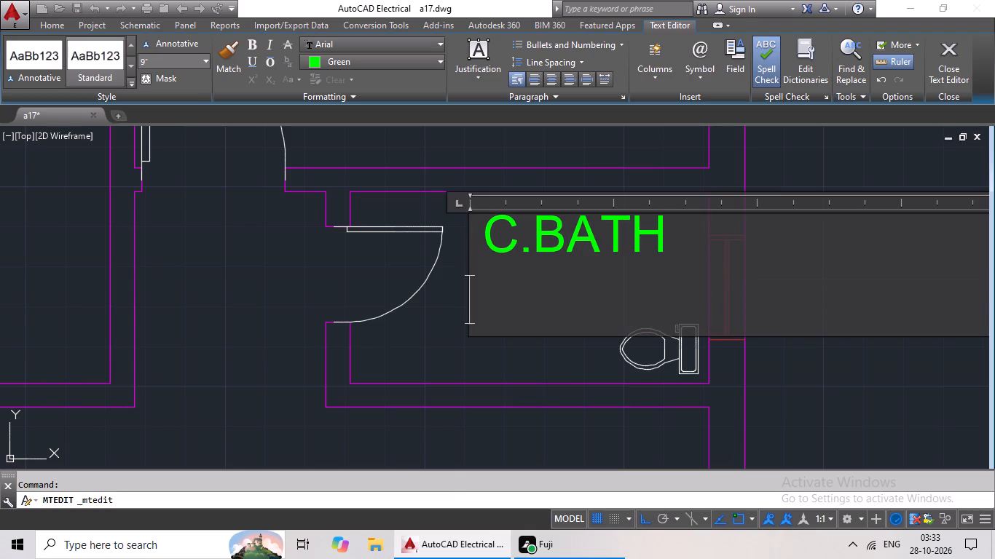
text(7'6)
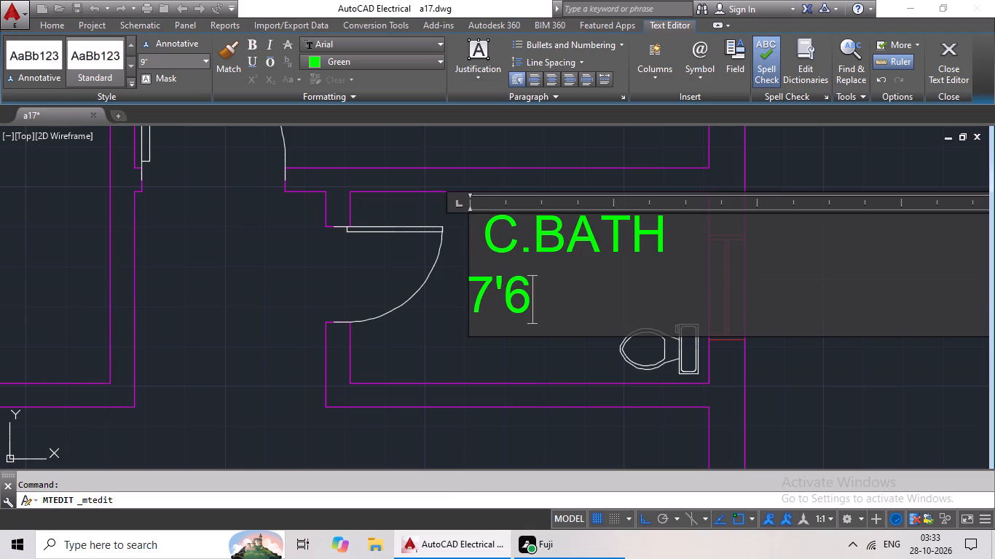
key(shift+quotedbl)
text(X4')
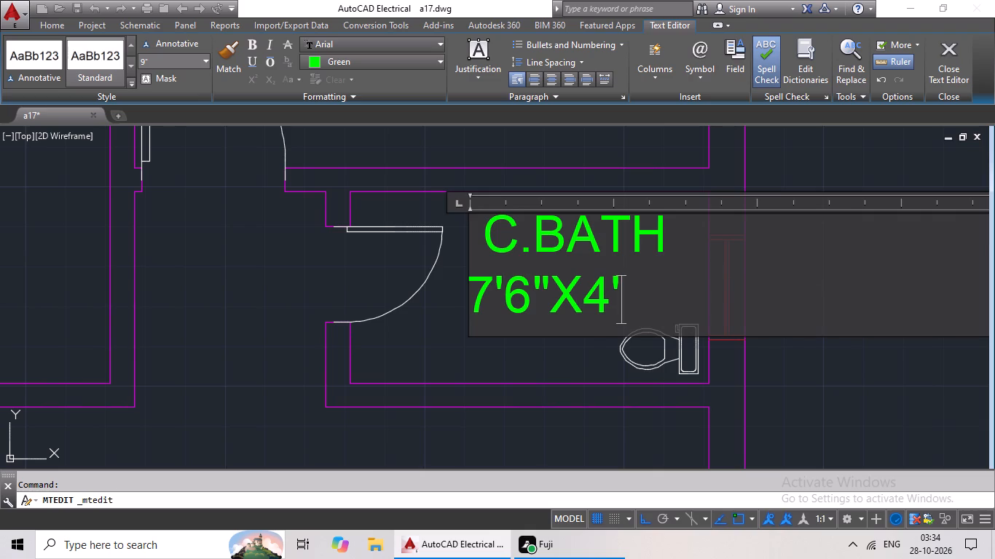
Indent the 7'6"X4' line of the right bath label by three spaces and finish the text edit.
click(480, 289)
key(space)
key(space)
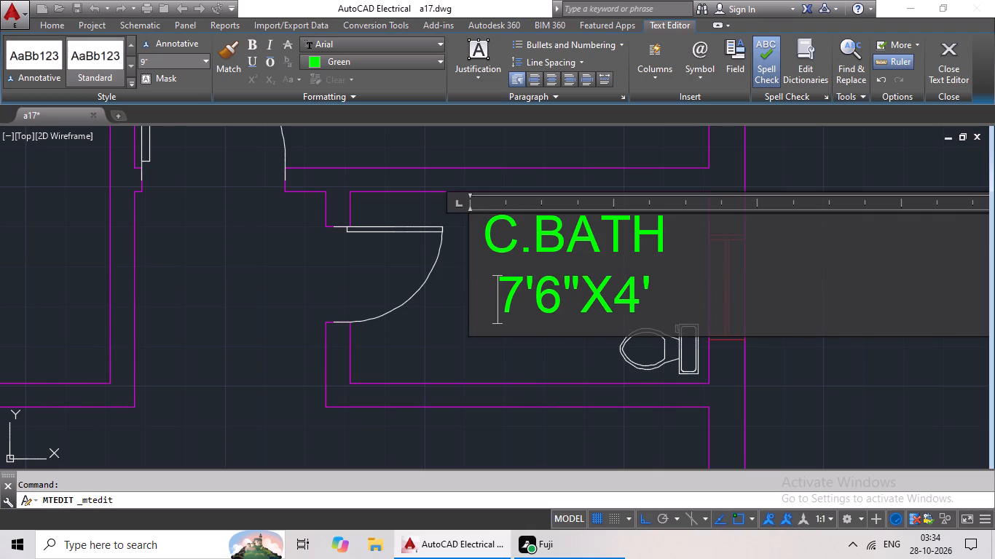
key(space)
click(316, 274)
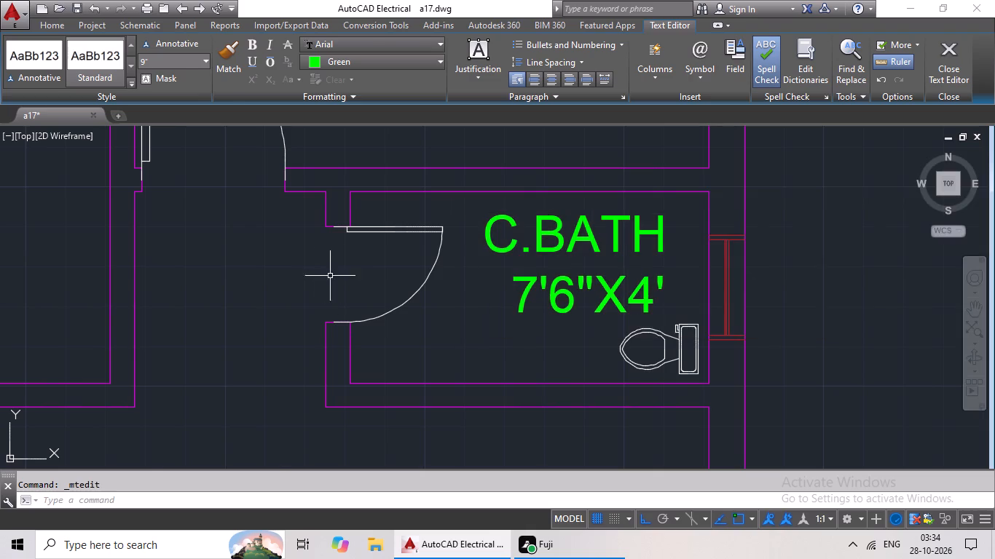
Replace the label text in the left flat's sofa and dining room with DRAWING and 10'5"X12'6" on a second line.
scroll(359, 275, down, 3)
middle_drag(352, 298, 484, 255)
middle_drag(441, 281, 511, 246)
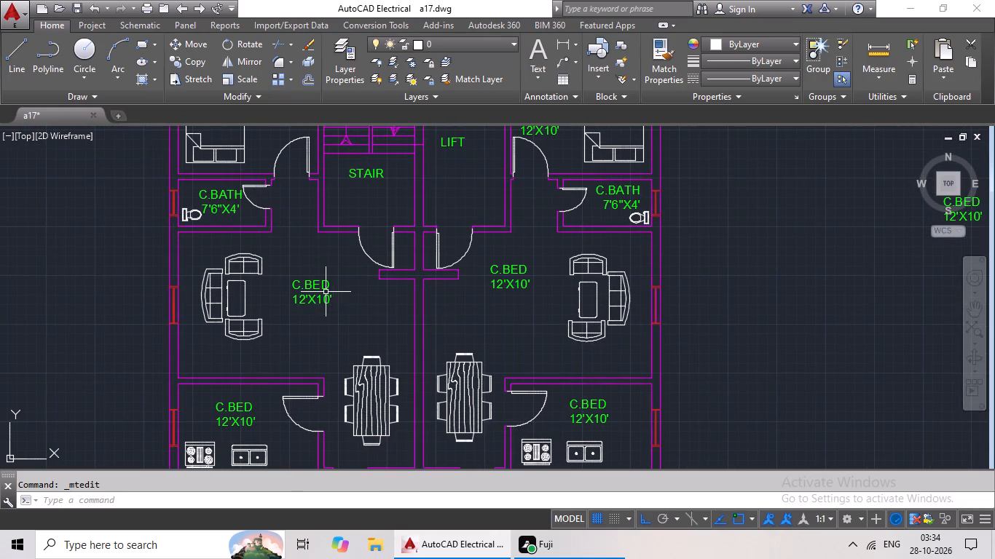
double_click(316, 296)
double_click(316, 298)
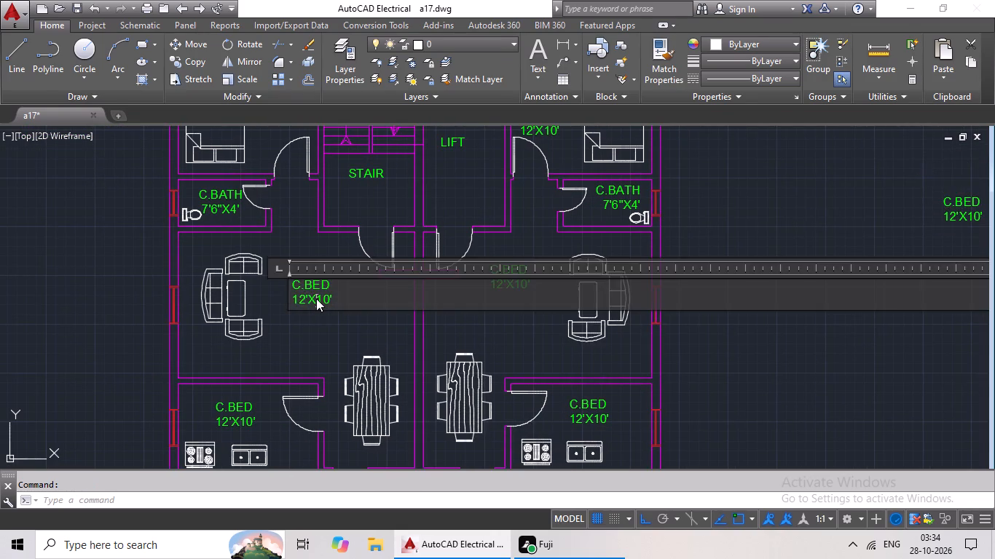
scroll(316, 298, up, 2)
scroll(379, 301, up, 1)
click(386, 304)
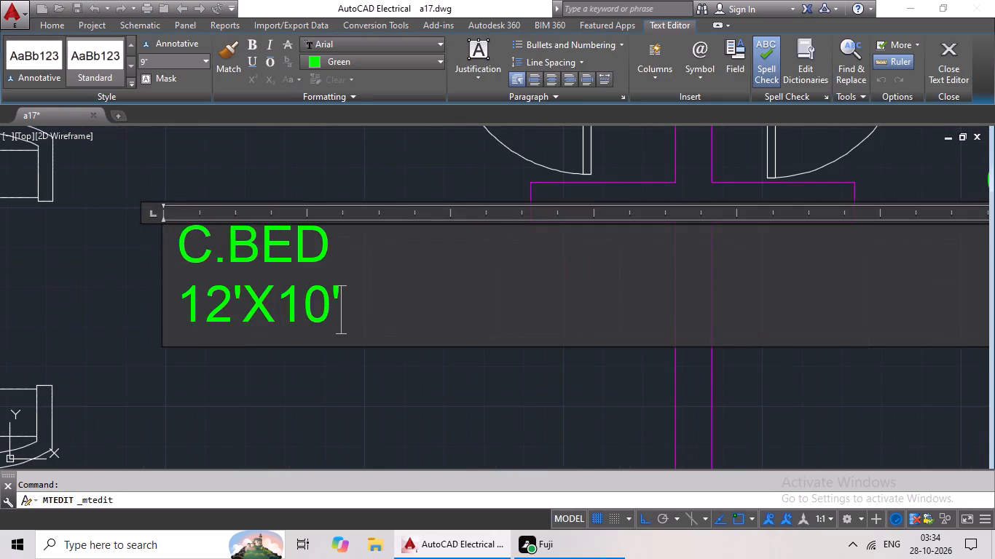
key(BackSpace)
key(BackSpace)
key(BackSpace)
key(BackSpace)
key(BackSpace)
key(BackSpace)
key(BackSpace)
key(BackSpace)
key(BackSpace)
key(BackSpace)
key(BackSpace)
key(BackSpace)
key(BackSpace)
key(BackSpace)
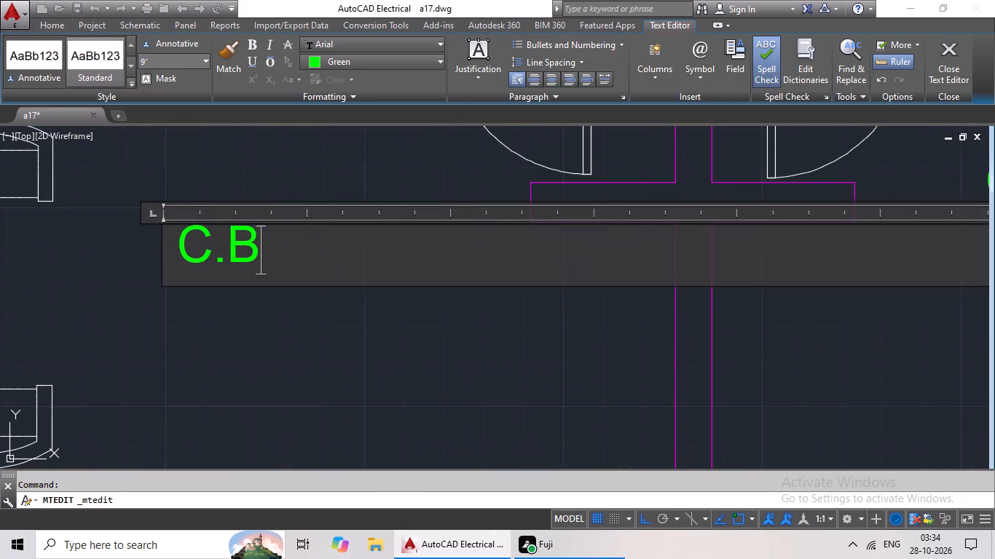
text(DR)
text(AWING)
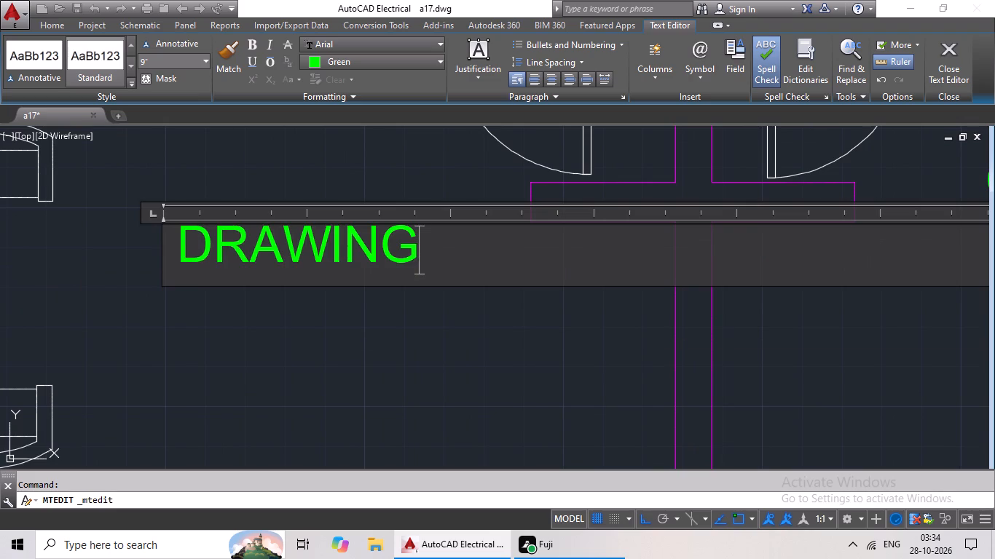
key(Return)
text(10'5"X)
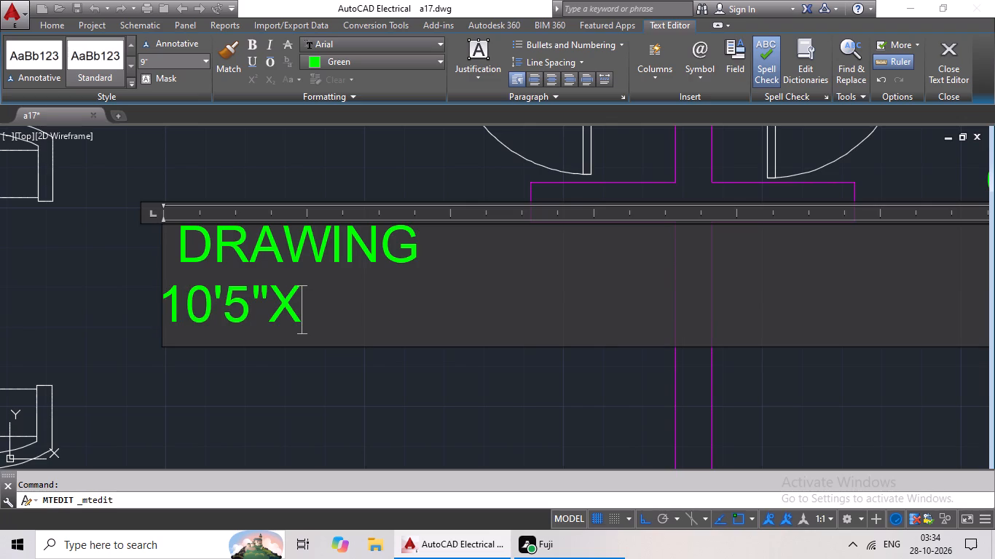
text(12'6")
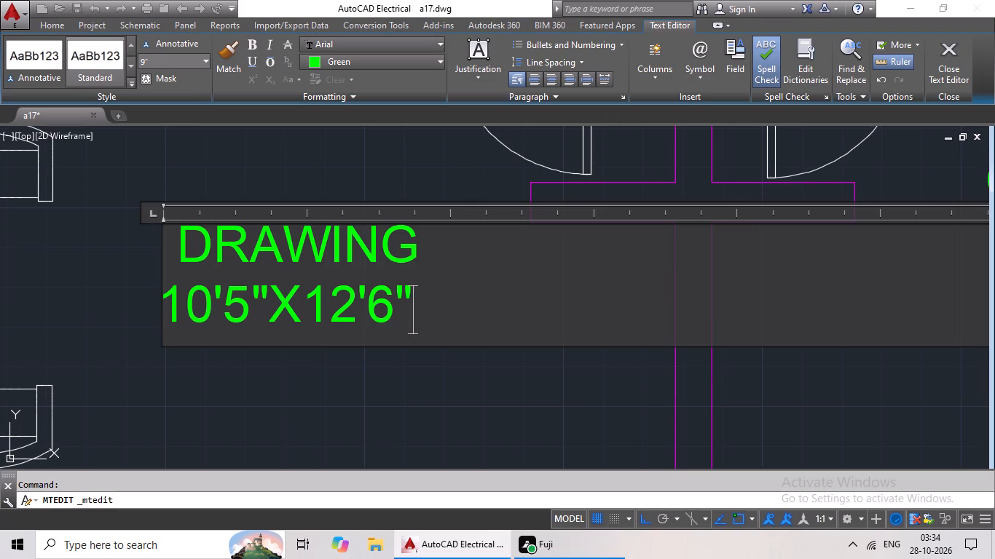
Indent the 10'5"X12'6" line of the left drawing room label by one space and finish the text edit.
click(165, 308)
key(space)
click(213, 390)
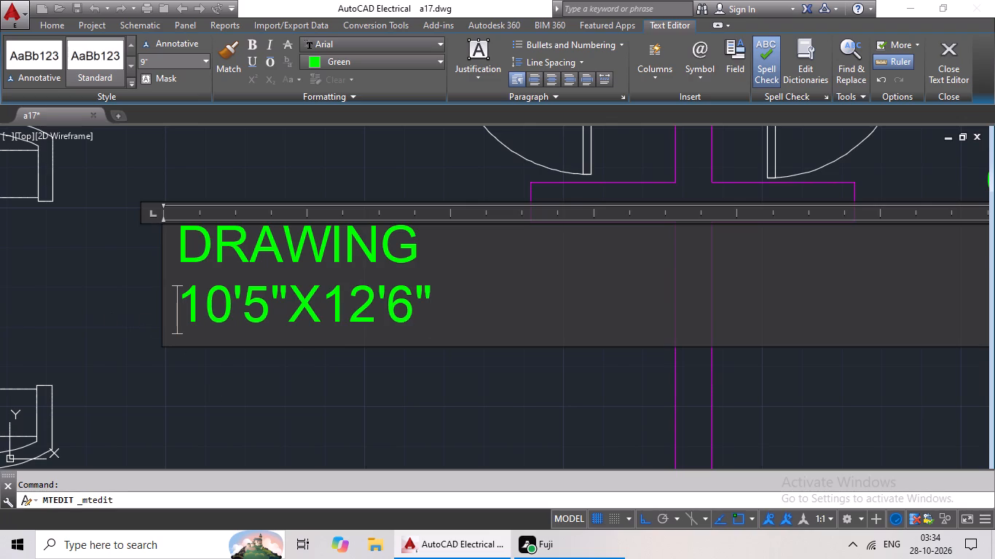
Replace the label text in the right flat's sofa and dining room with DRAWING and 10'5"X12'6" on a second line.
scroll(371, 357, down, 4)
middle_drag(468, 336, 347, 318)
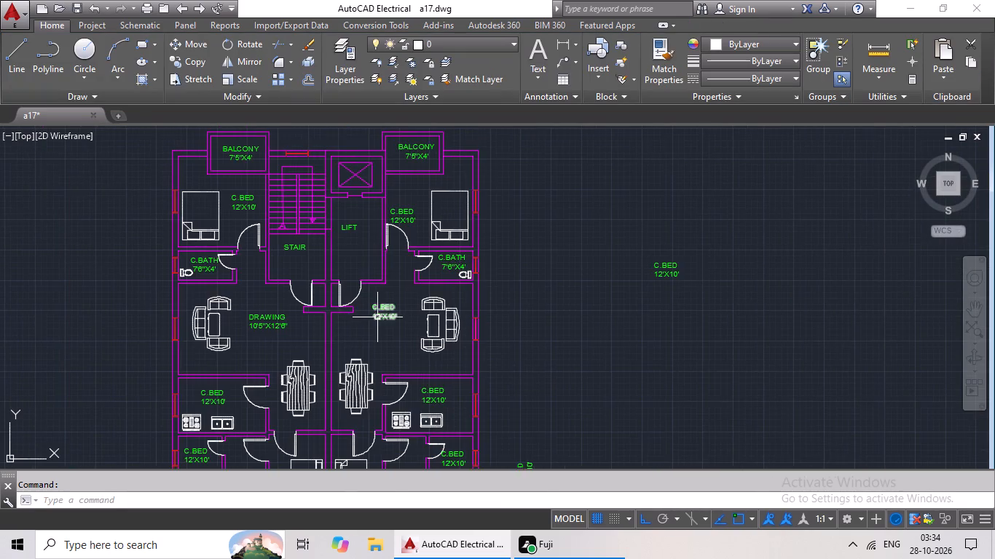
scroll(385, 319, up, 2)
double_click(398, 298)
scroll(398, 301, up, 2)
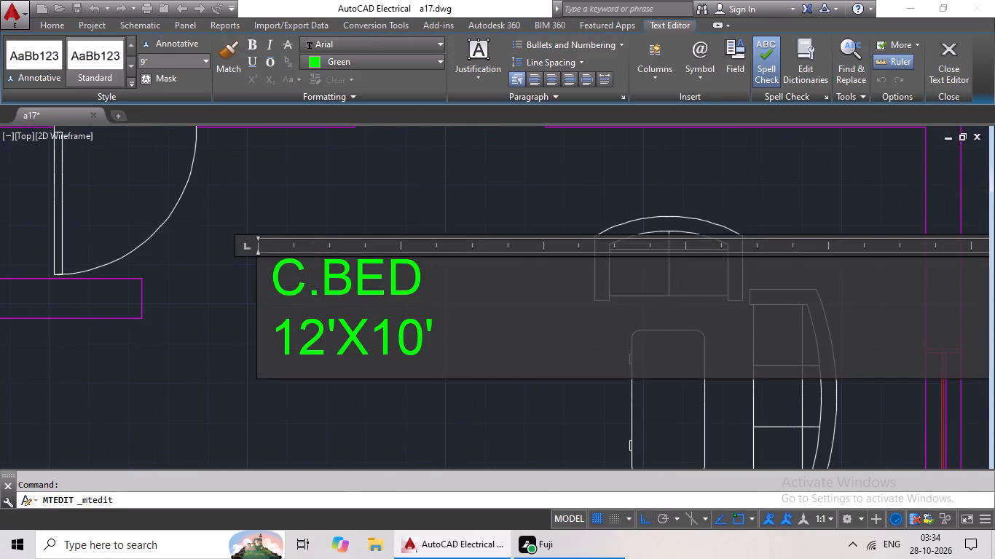
click(449, 333)
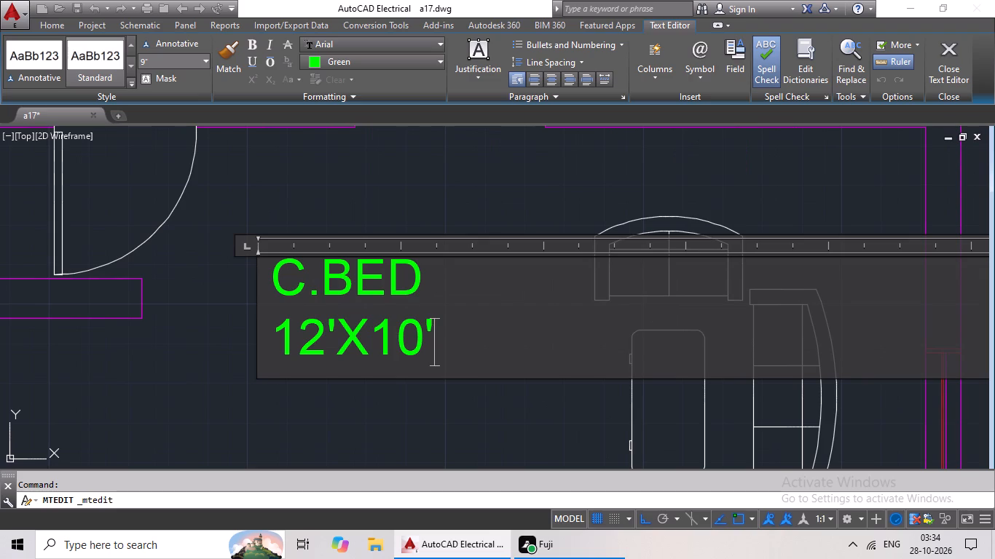
key(BackSpace)
key(BackSpace)
key(BackSpace)
key(BackSpace)
key(BackSpace)
key(BackSpace)
key(BackSpace)
key(BackSpace)
key(BackSpace)
key(BackSpace)
key(BackSpace)
key(BackSpace)
key(BackSpace)
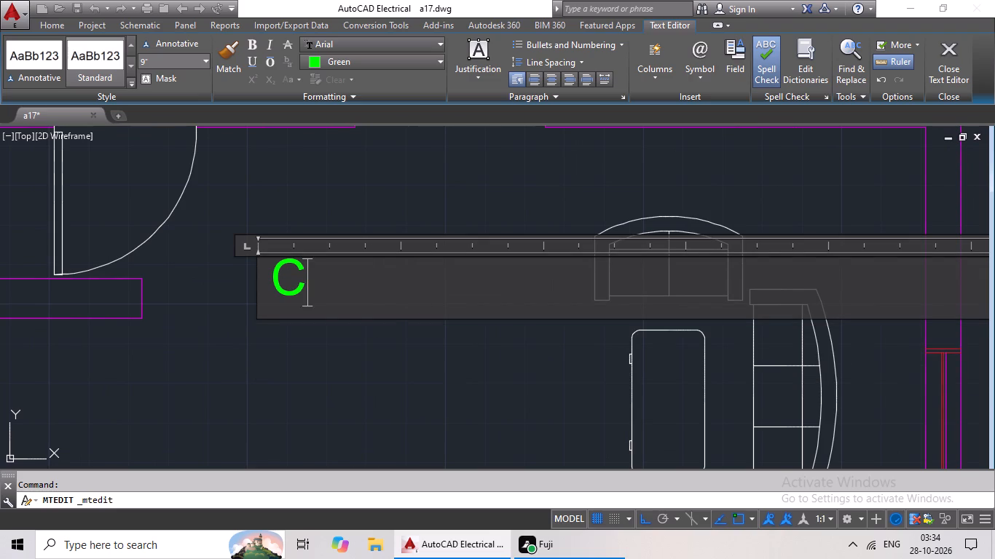
key(BackSpace)
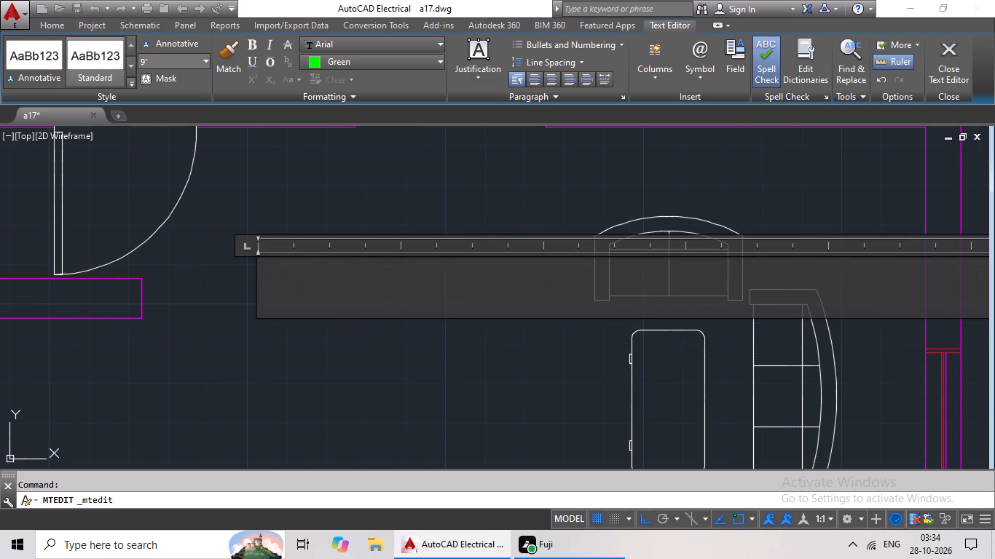
text(DRAWING)
key(Return)
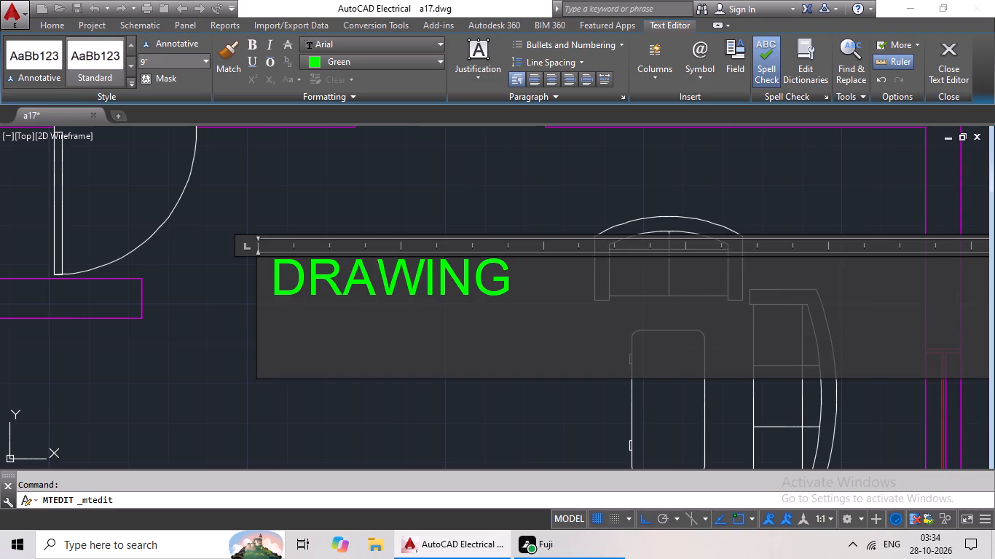
text(10'5")
text(X12'6")
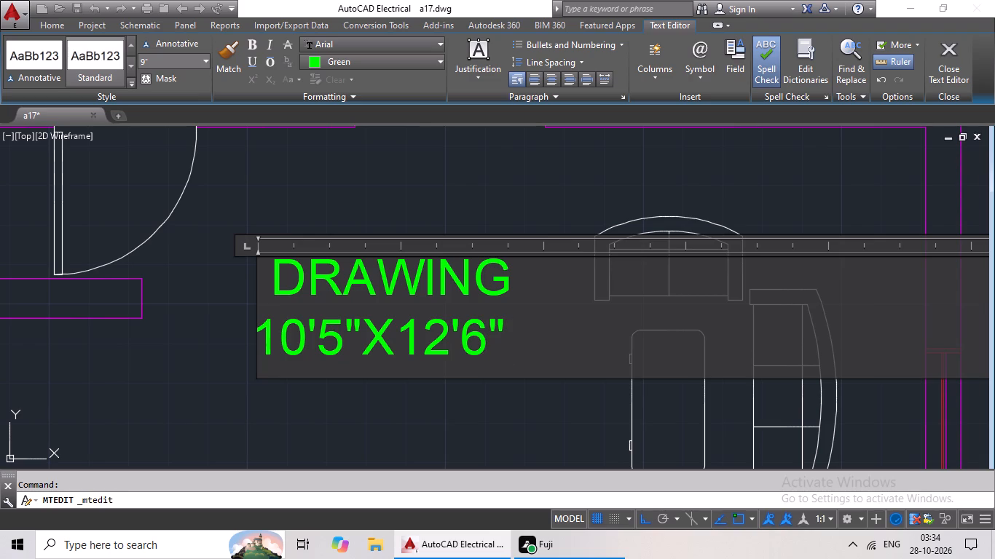
Indent the 10'5"X12'6" line of the right drawing room label by one space and finish the text edit.
click(262, 332)
key(space)
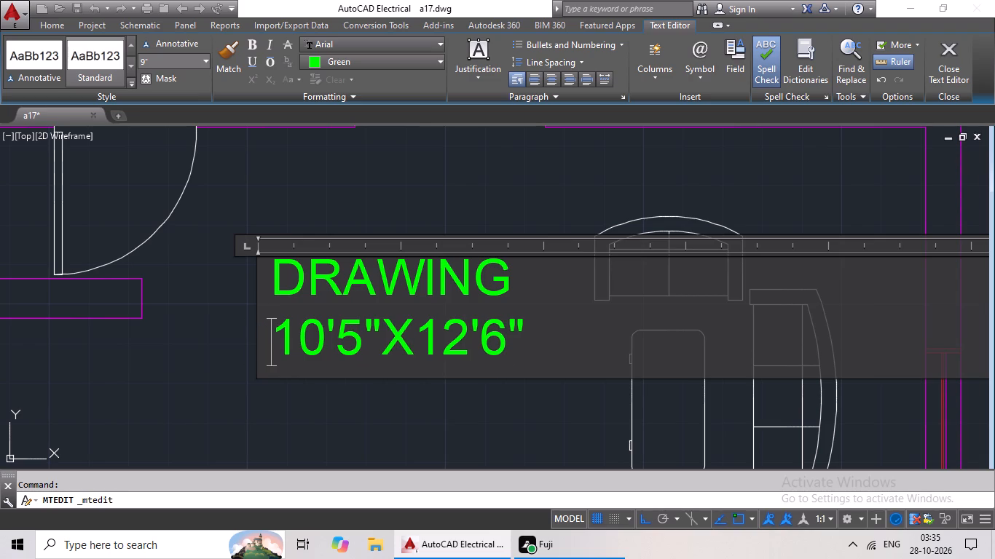
click(446, 191)
Replace the label text in the left flat's room with the stove and sink with KITCHEN and 10'X7'6" on a second line.
scroll(540, 228, down, 4)
middle_drag(557, 277, 561, 260)
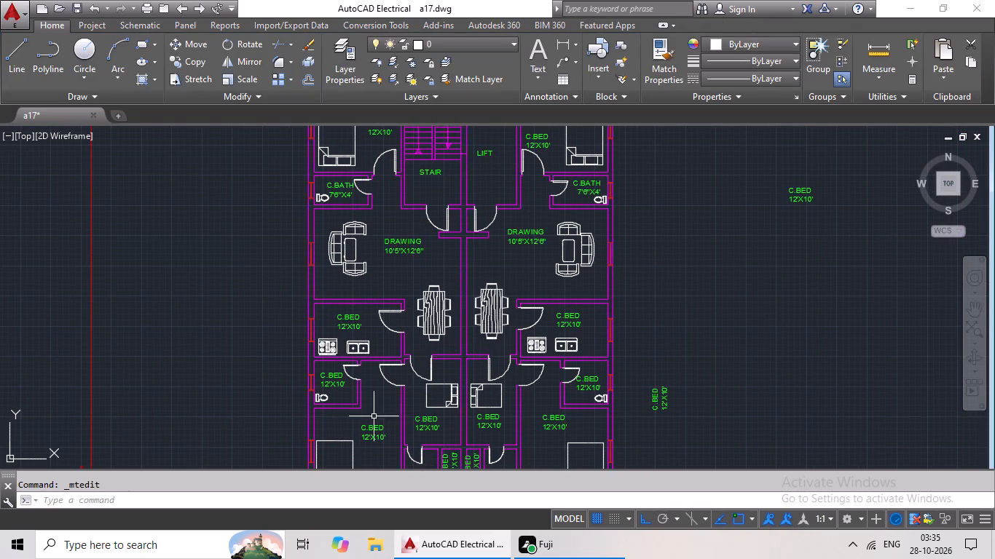
scroll(350, 314, up, 3)
double_click(346, 326)
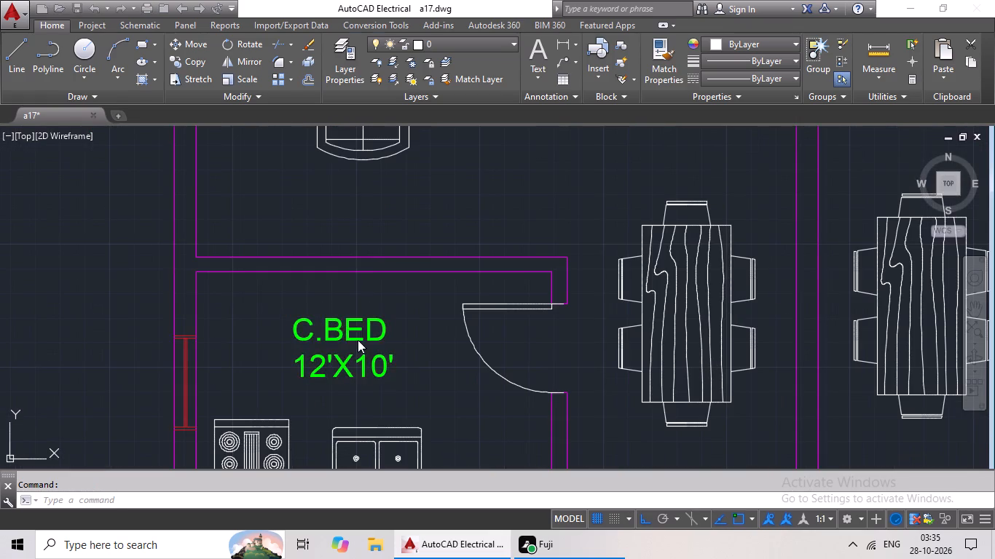
scroll(358, 340, up, 2)
middle_drag(472, 381, 475, 330)
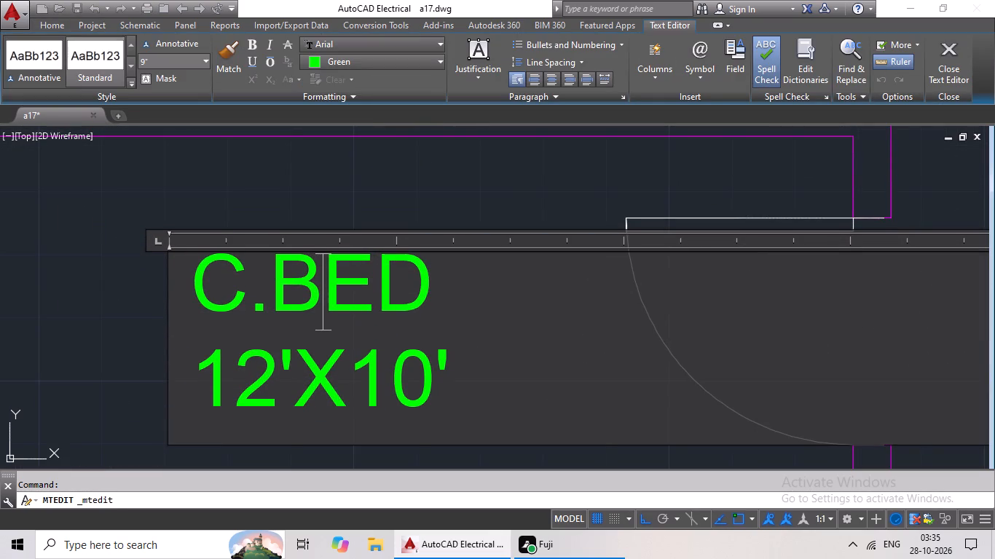
click(490, 376)
key(BackSpace)
key(BackSpace)
key(BackSpace)
key(BackSpace)
key(BackSpace)
key(BackSpace)
key(BackSpace)
key(BackSpace)
key(BackSpace)
key(BackSpace)
key(BackSpace)
key(BackSpace)
key(BackSpace)
key(BackSpace)
key(BackSpace)
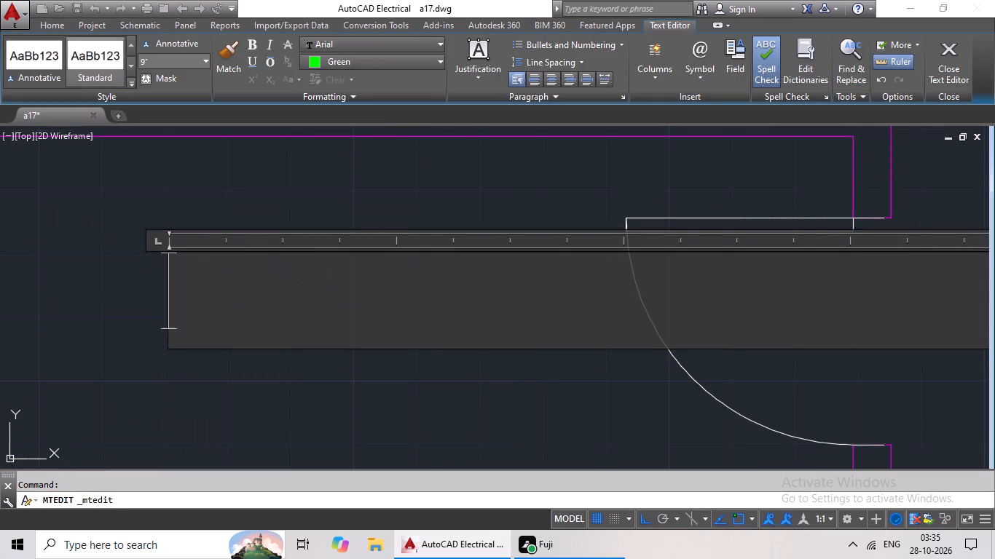
text(KITCHEN)
key(shift+Return)
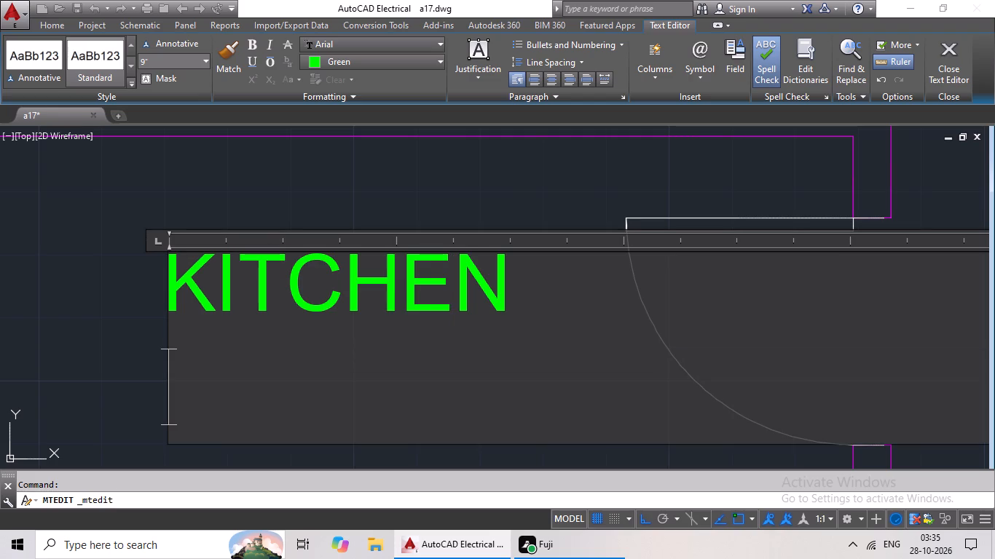
text(10'X)
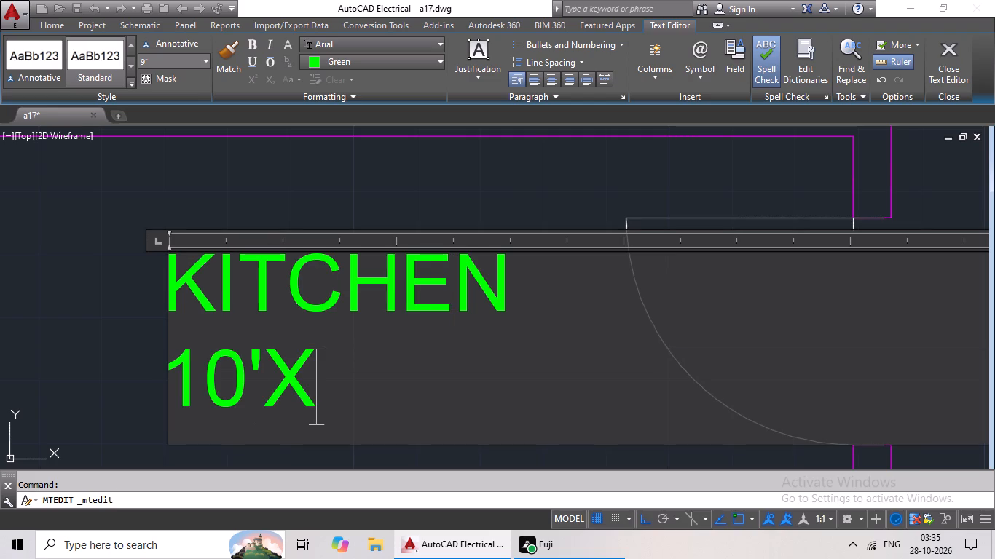
text(7'6")
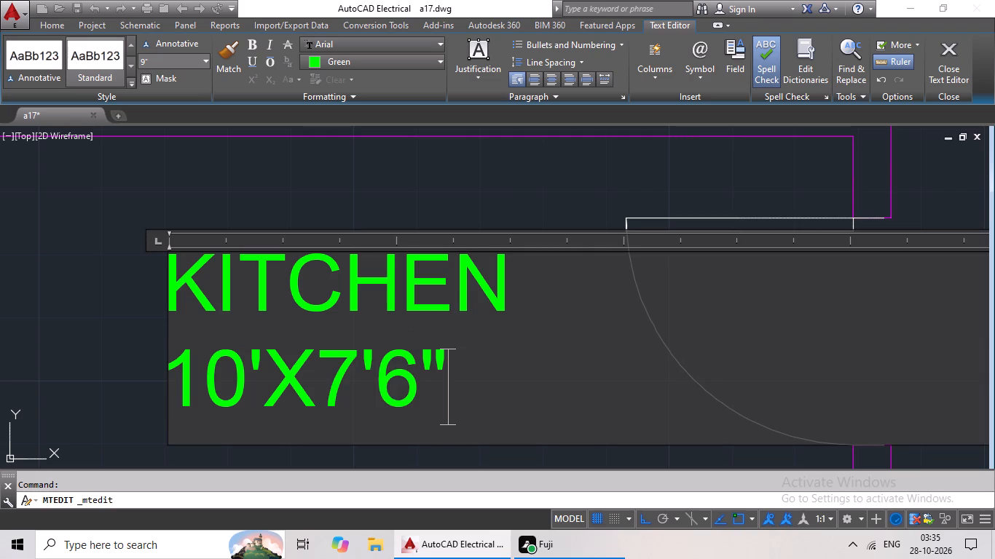
Indent the 10'X7'6" line of the left kitchen label by one space and finish the text edit.
click(173, 370)
key(space)
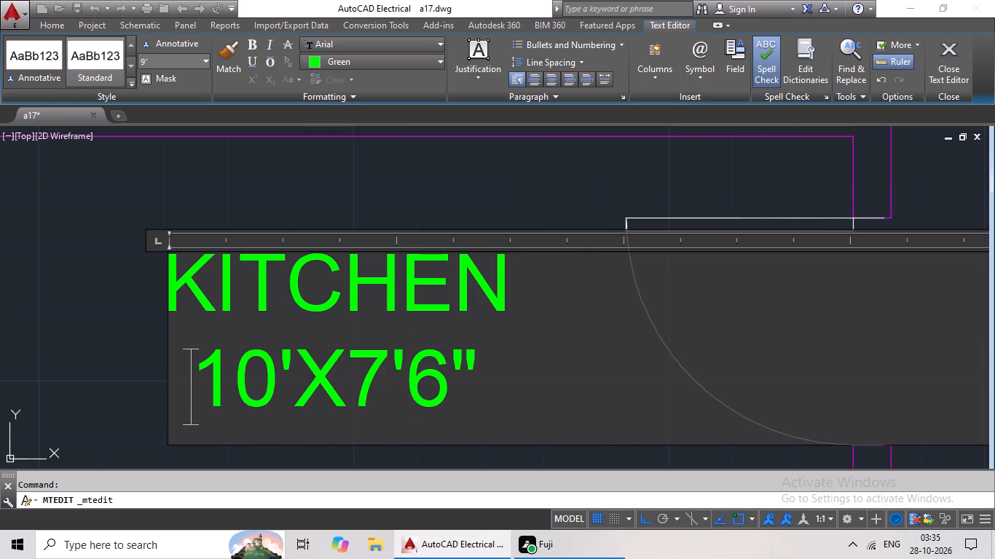
click(337, 173)
Replace the label text in the right flat's room with the stove and sink with KITCHEN and 10'X7'6" on a second line.
scroll(381, 206, down, 3)
middle_drag(493, 266, 204, 229)
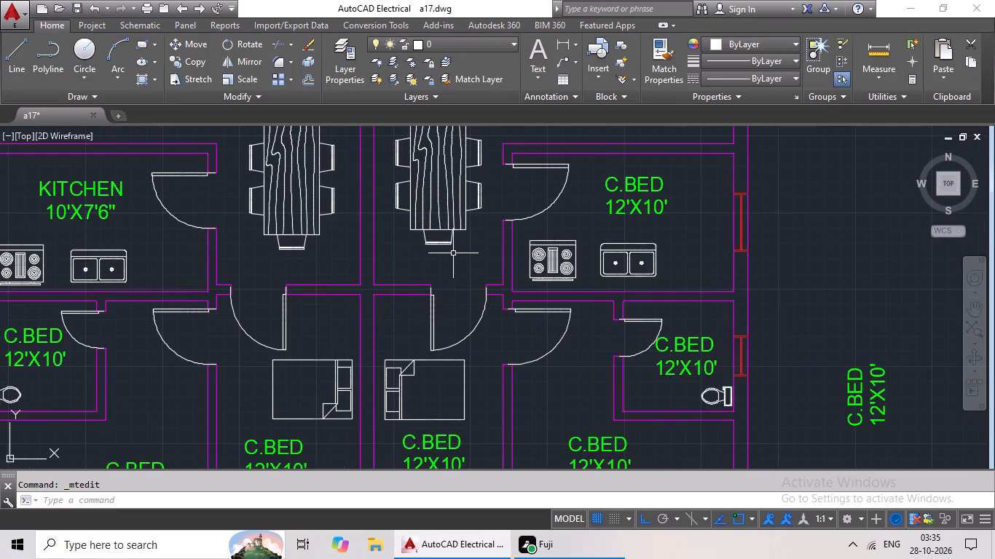
middle_drag(449, 253, 329, 274)
double_click(514, 205)
scroll(523, 213, up, 3)
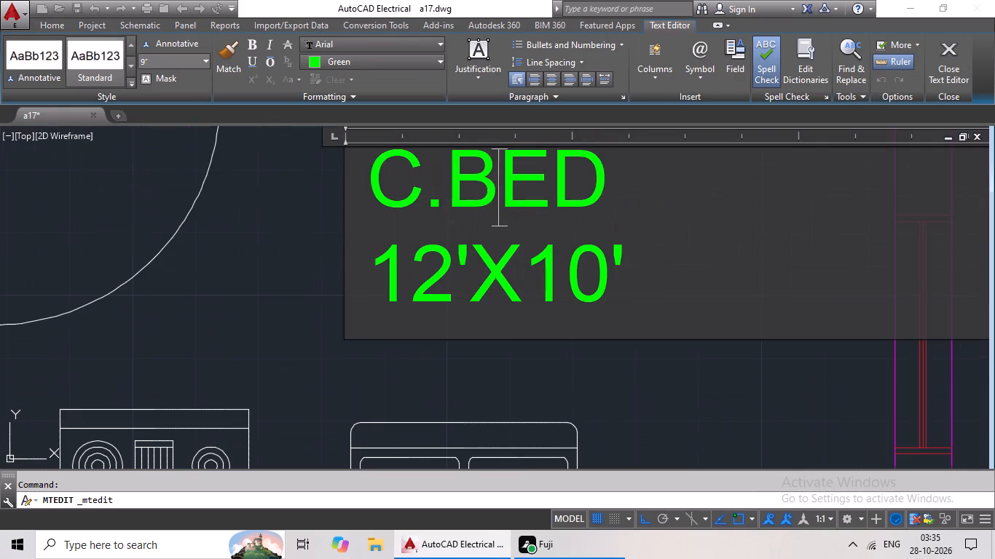
click(633, 261)
key(BackSpace)
key(BackSpace)
key(BackSpace)
key(BackSpace)
key(BackSpace)
key(BackSpace)
key(BackSpace)
key(BackSpace)
key(BackSpace)
key(BackSpace)
key(BackSpace)
key(BackSpace)
key(BackSpace)
key(BackSpace)
key(BackSpace)
key(BackSpace)
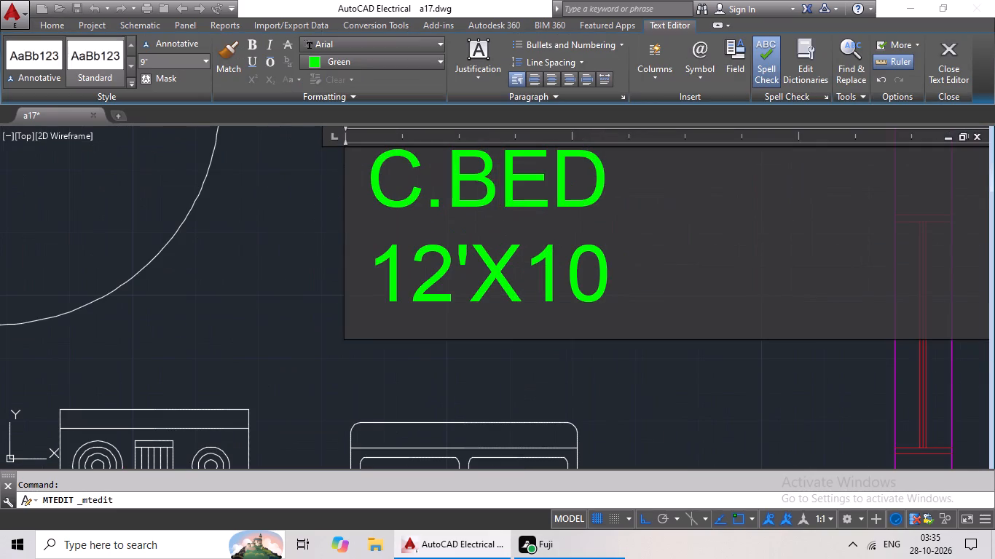
text(KITCHEN)
key(Return)
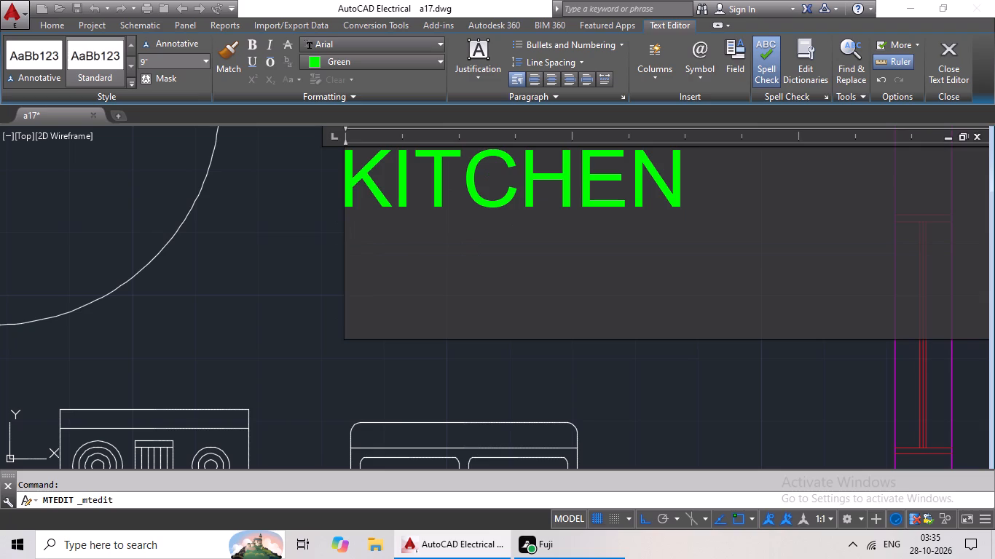
text(10'X)
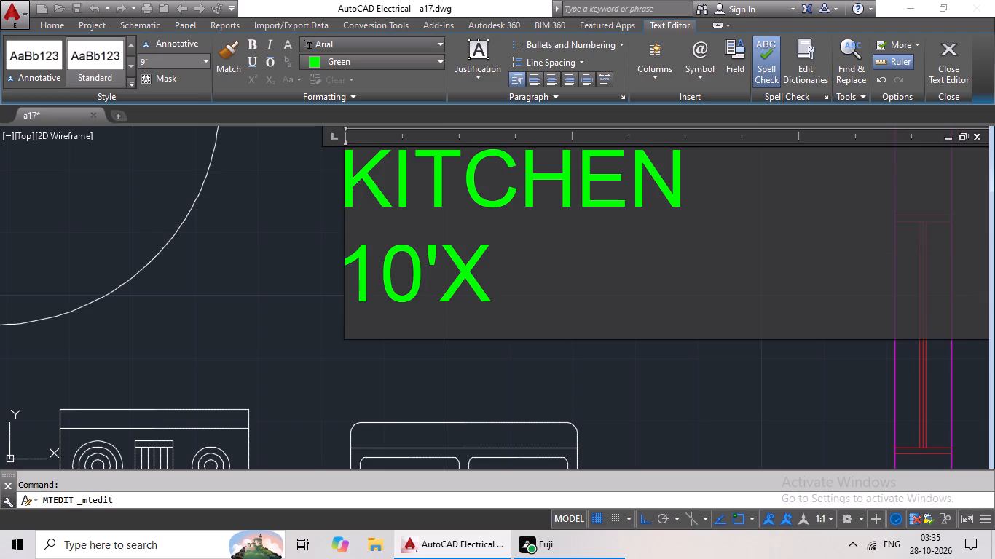
text(7'6")
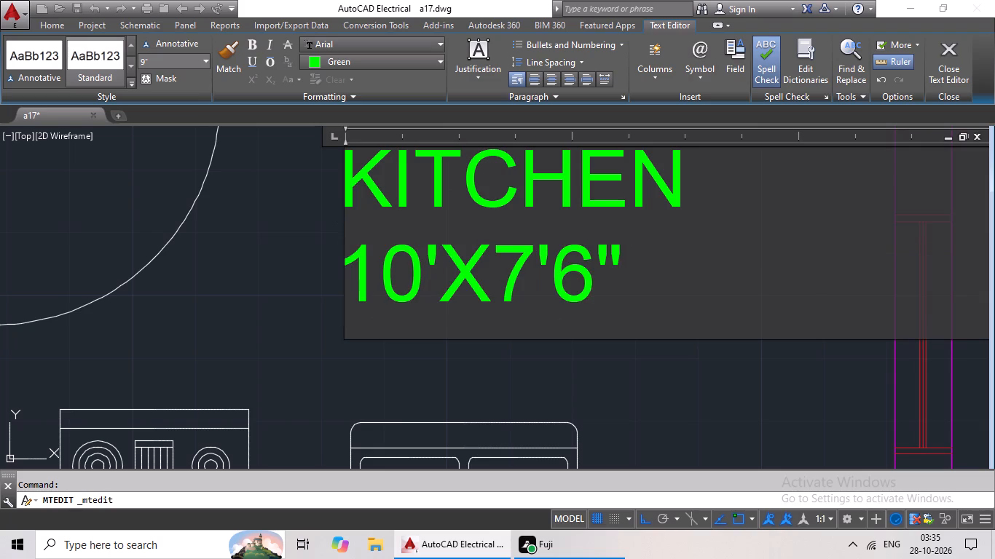
Indent the 10'X7'6" line of the right kitchen label by one space and finish the text edit.
click(360, 266)
click(358, 267)
click(356, 270)
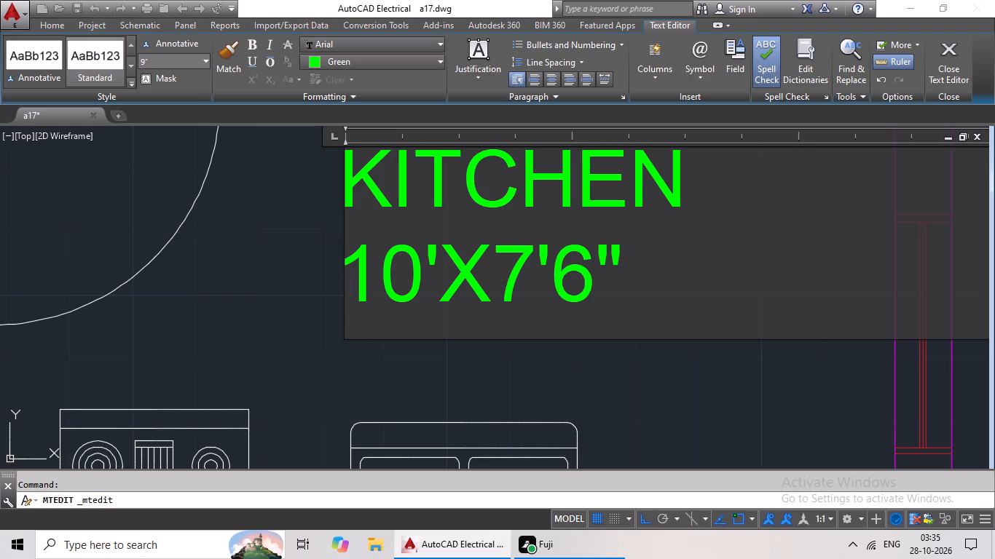
click(356, 271)
key(space)
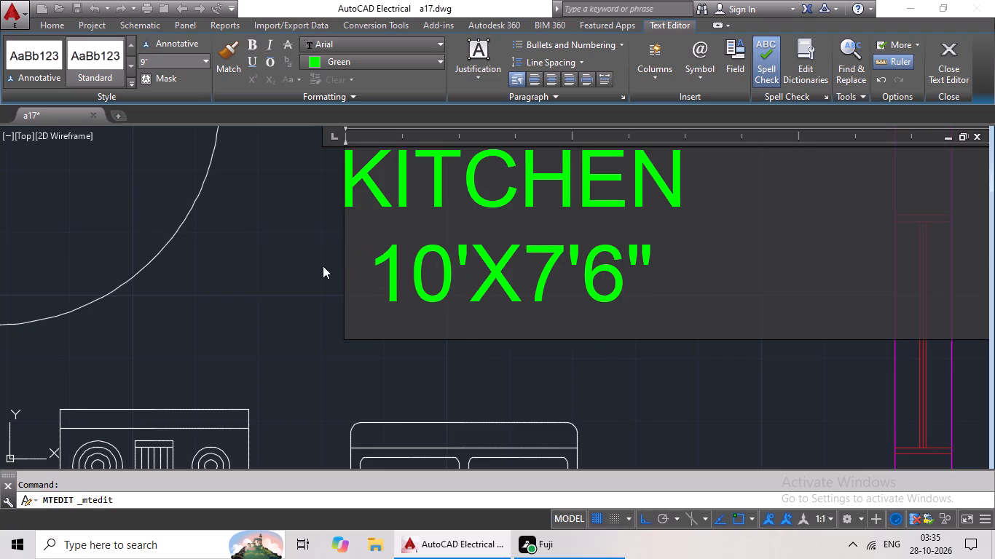
click(310, 263)
Replace the label text in the left flat's toilet room below the kitchen with BATH and 6'X6' on a second line.
scroll(331, 255, down, 3)
middle_drag(335, 246, 417, 170)
scroll(442, 233, down, 1)
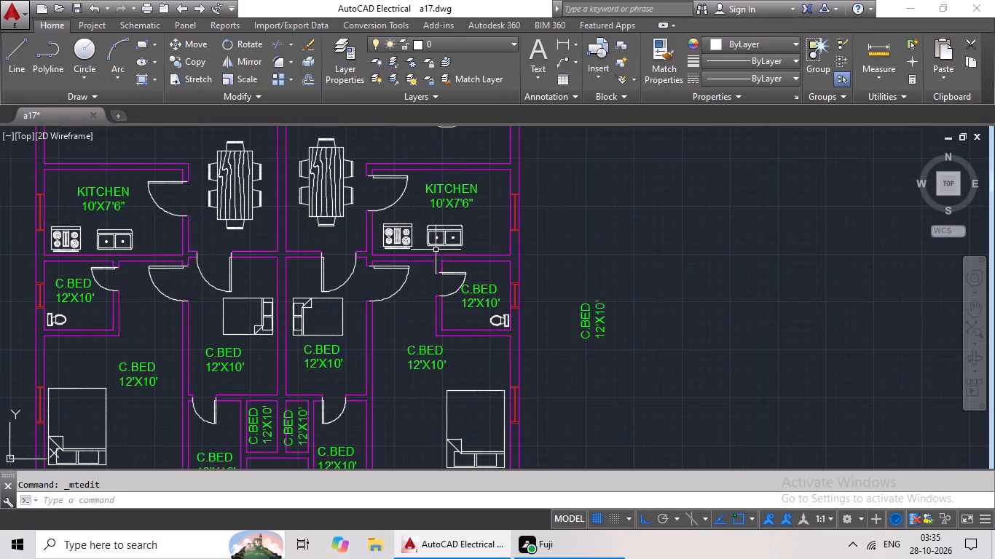
middle_drag(436, 250, 520, 221)
double_click(153, 261)
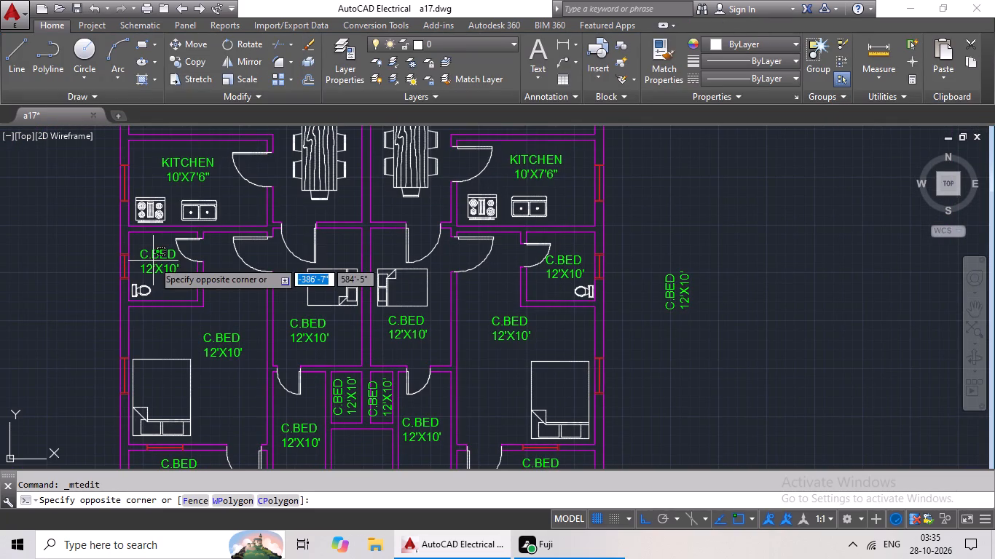
double_click(157, 258)
double_click(161, 259)
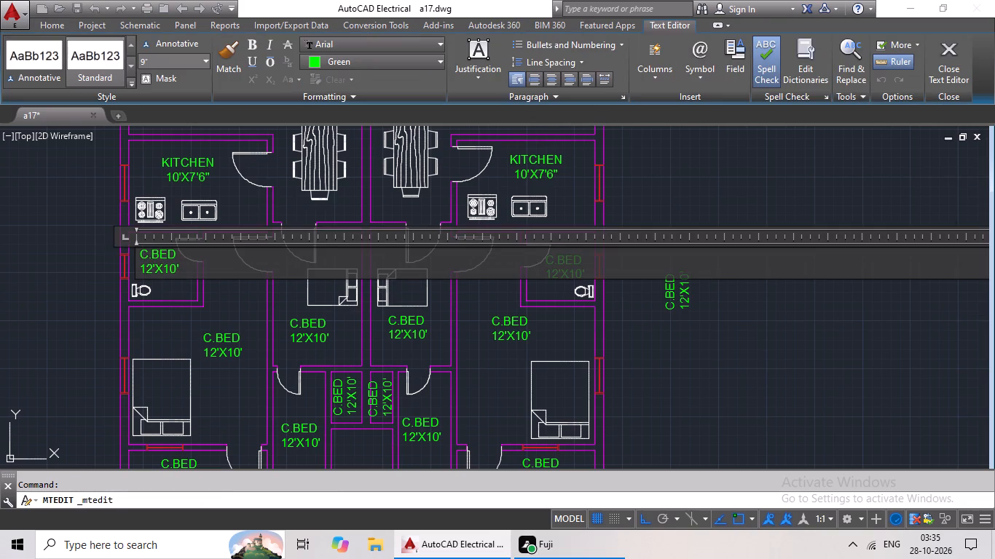
scroll(181, 285, up, 1)
click(190, 260)
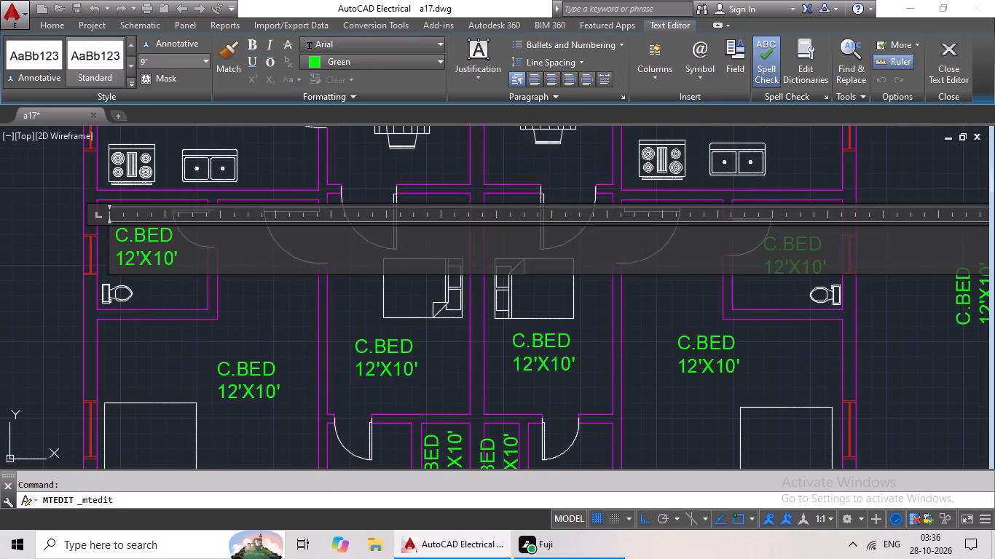
key(BackSpace)
key(BackSpace)
key(BackSpace)
key(BackSpace)
key(BackSpace)
key(BackSpace)
key(BackSpace)
key(BackSpace)
key(BackSpace)
key(BackSpace)
key(BackSpace)
key(BackSpace)
key(BackSpace)
key(BackSpace)
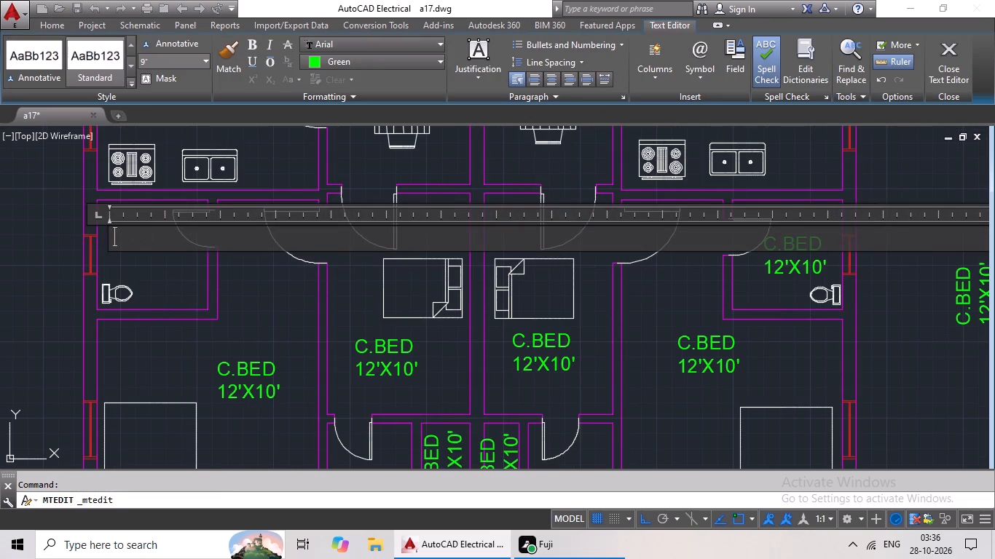
text(BATH)
key(Return)
text(6'X6')
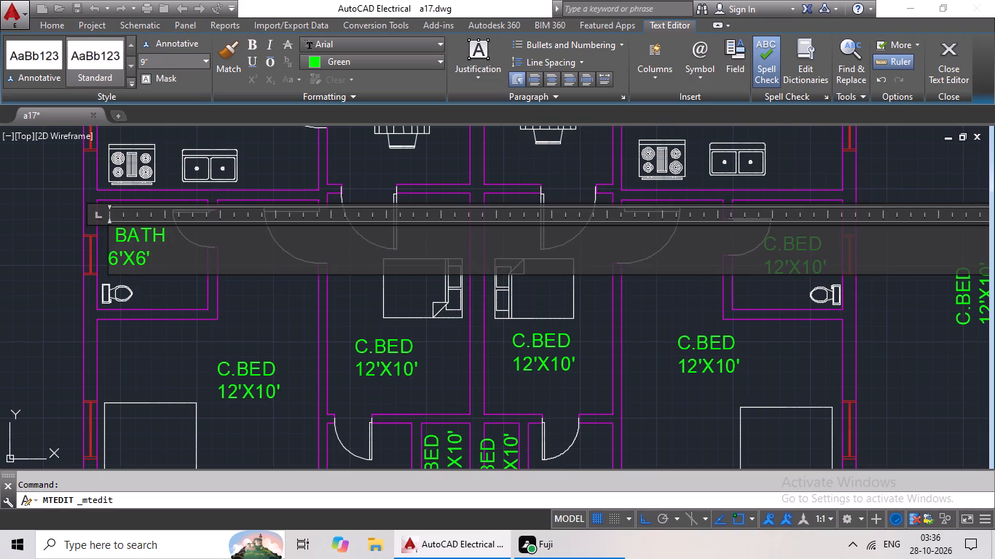
Indent the 6'X6' line of the left bath label by two spaces and finish the text edit.
click(109, 257)
key(space)
key(space)
click(160, 298)
Replace the label text in the right flat's toilet room below the kitchen with BATH and 6'X6' on a second line.
scroll(177, 284, down, 1)
middle_drag(288, 277, 114, 277)
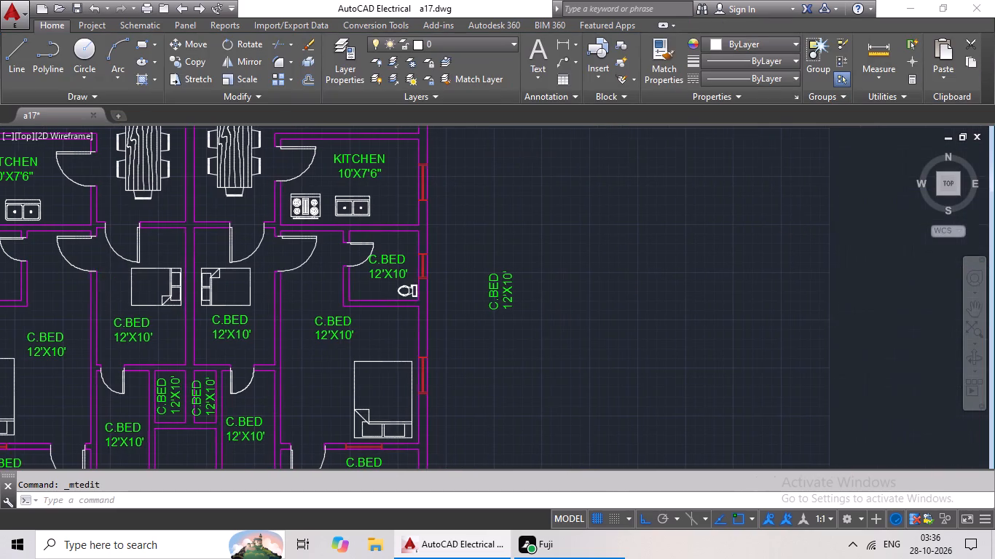
double_click(393, 261)
scroll(400, 277, up, 2)
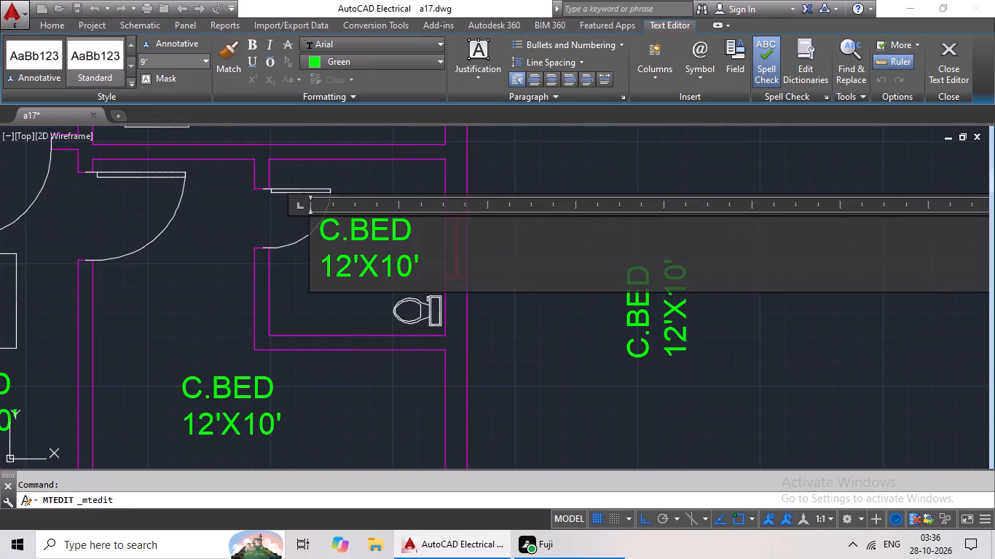
click(438, 264)
key(BackSpace)
key(BackSpace)
key(BackSpace)
key(BackSpace)
key(BackSpace)
key(BackSpace)
key(BackSpace)
key(BackSpace)
key(BackSpace)
key(BackSpace)
key(BackSpace)
key(BackSpace)
key(BackSpace)
key(BackSpace)
key(BackSpace)
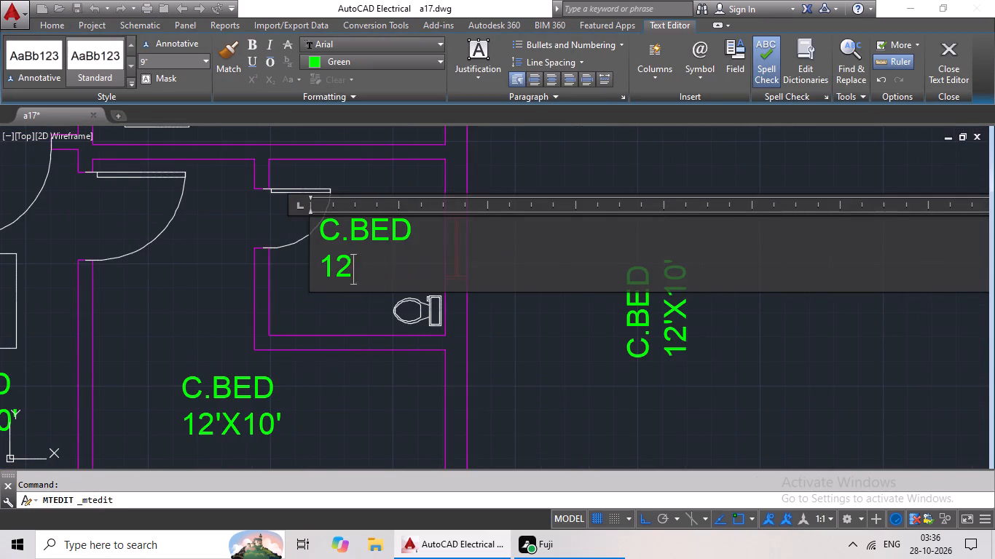
text(BATH)
key(Return)
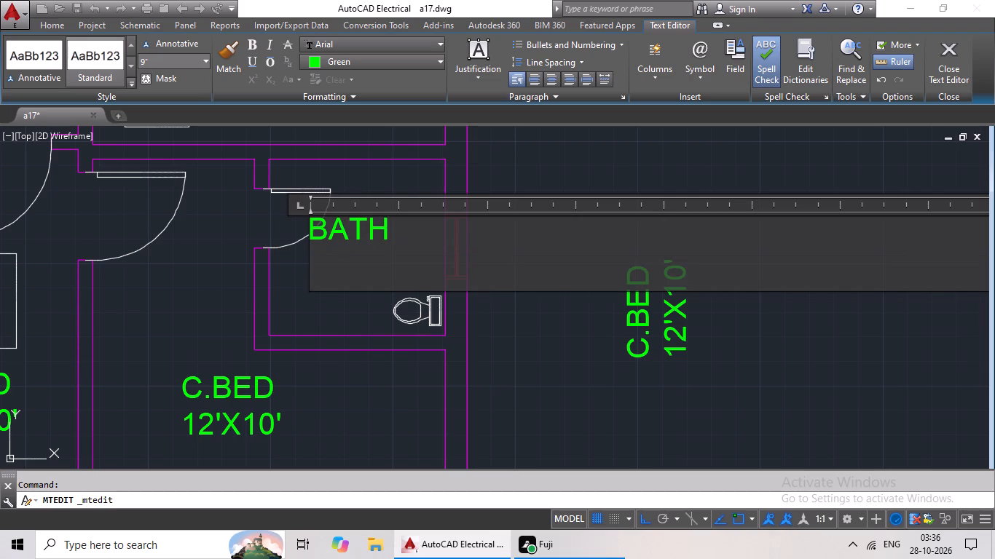
text(6'X6)
key(apostrophe)
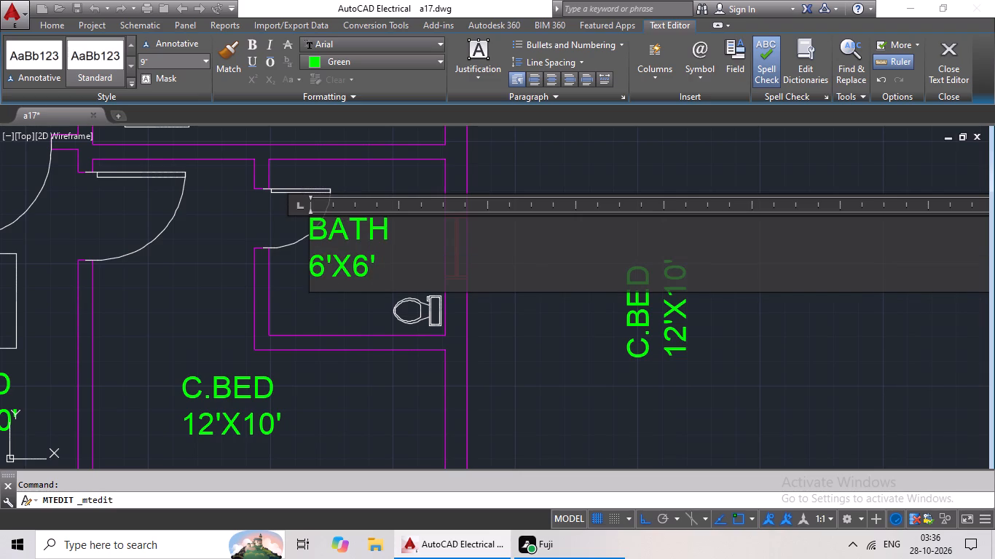
Indent the 6'X6' line of the right bath label by one space and finish the text edit.
click(310, 262)
key(space)
click(325, 323)
Replace the label text in the left flat's outer bedroom below the bath with M.BED and 10'X15'5" on a second line.
scroll(326, 333, down, 2)
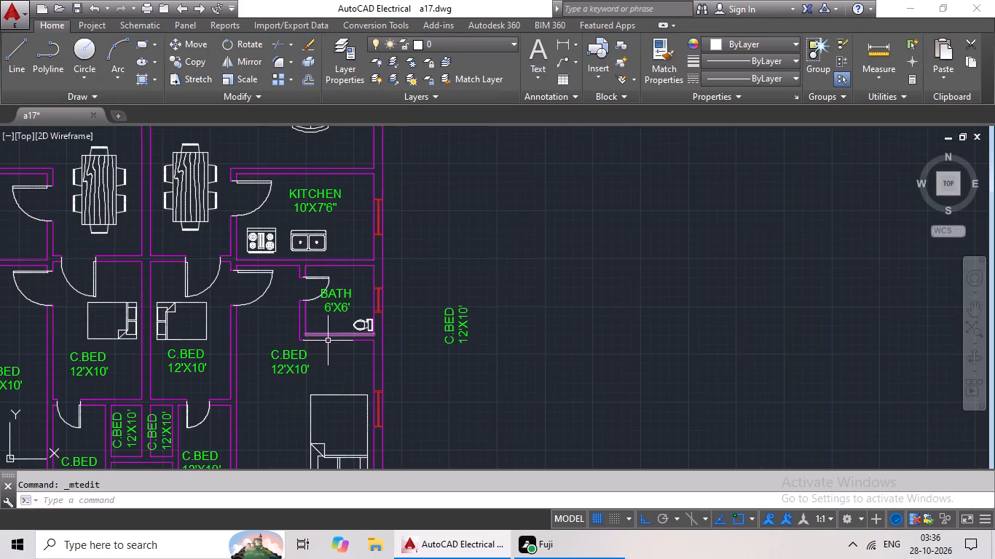
middle_drag(323, 344, 413, 301)
middle_drag(327, 344, 453, 319)
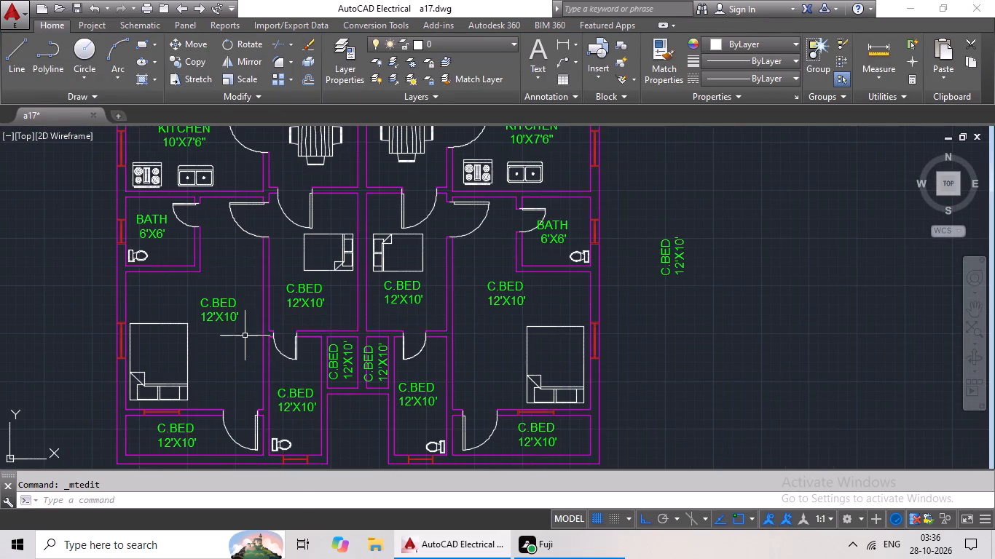
double_click(215, 309)
double_click(217, 319)
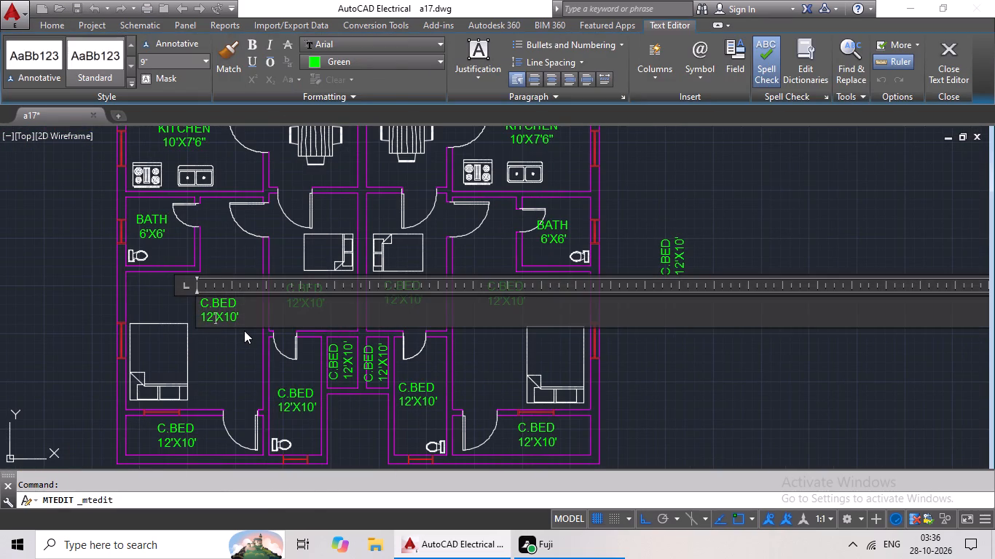
scroll(244, 330, up, 2)
click(249, 309)
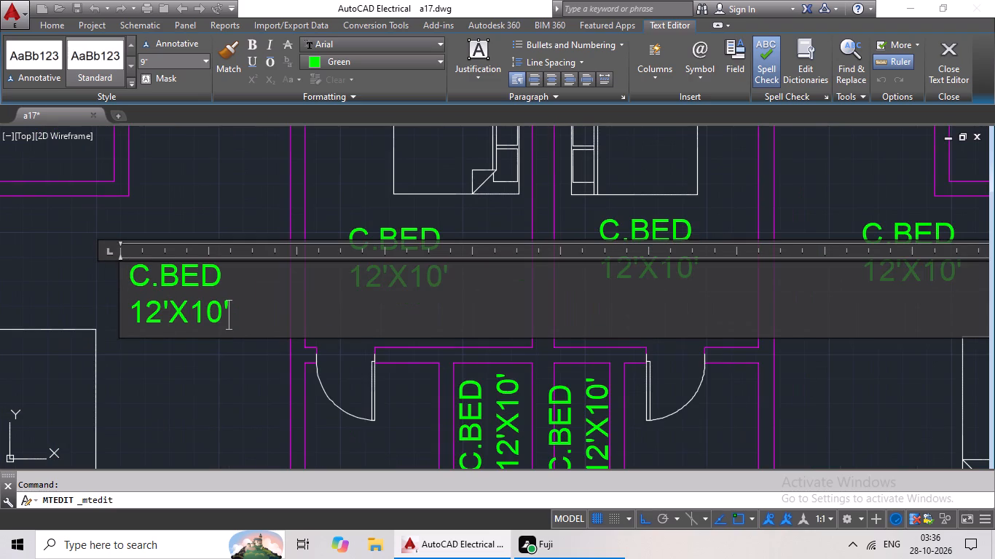
key(BackSpace)
key(BackSpace)
key(BackSpace)
key(BackSpace)
key(BackSpace)
key(BackSpace)
key(BackSpace)
key(BackSpace)
key(BackSpace)
key(BackSpace)
key(BackSpace)
key(BackSpace)
key(BackSpace)
key(BackSpace)
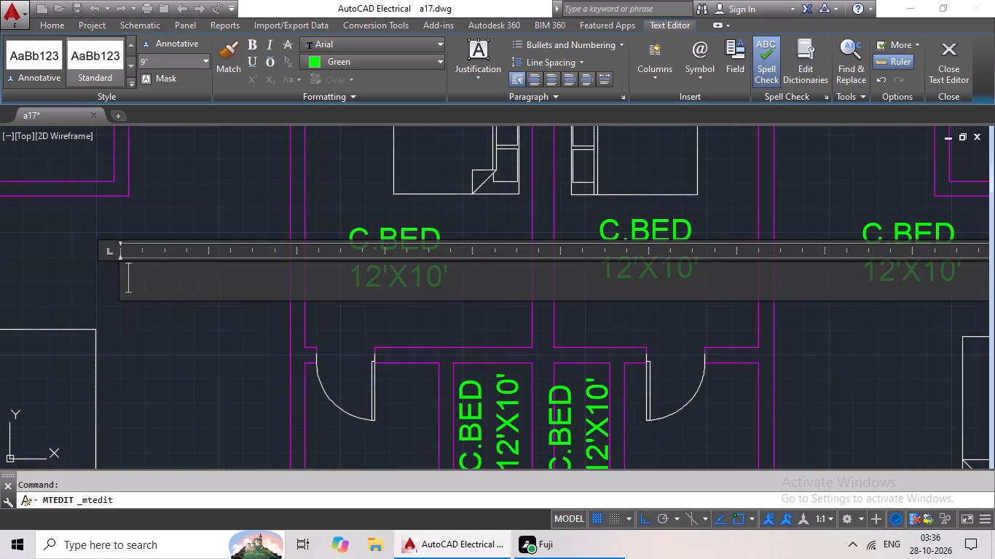
text(M.)
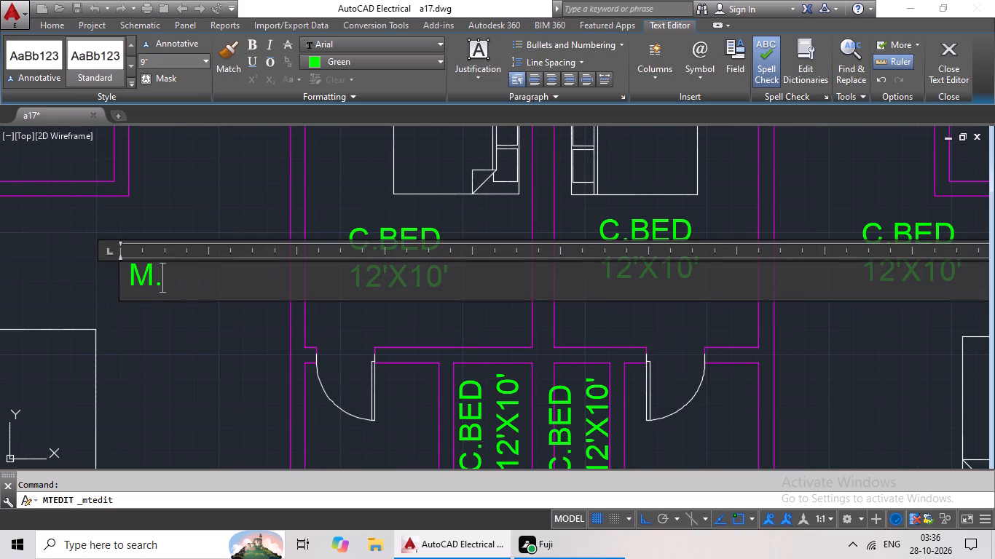
text(BE)
key(shift+d)
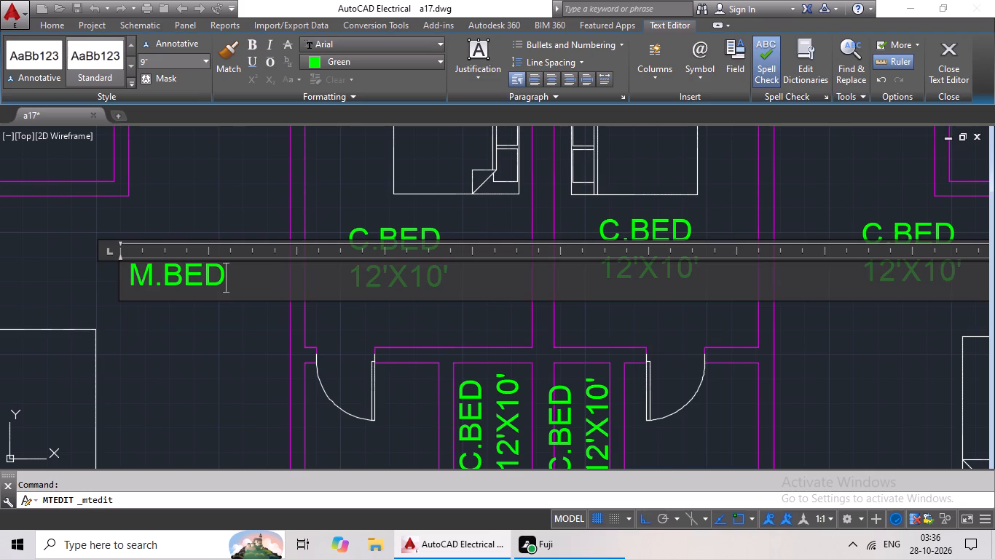
key(Return)
text(10)
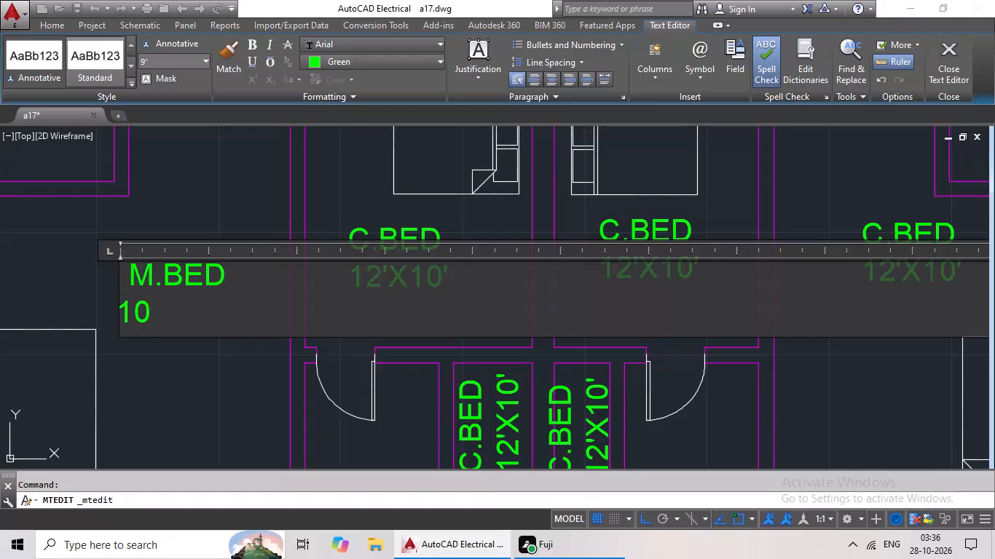
key(apostrophe)
key(shift+x)
text(15'5)
key(shift+quotedbl)
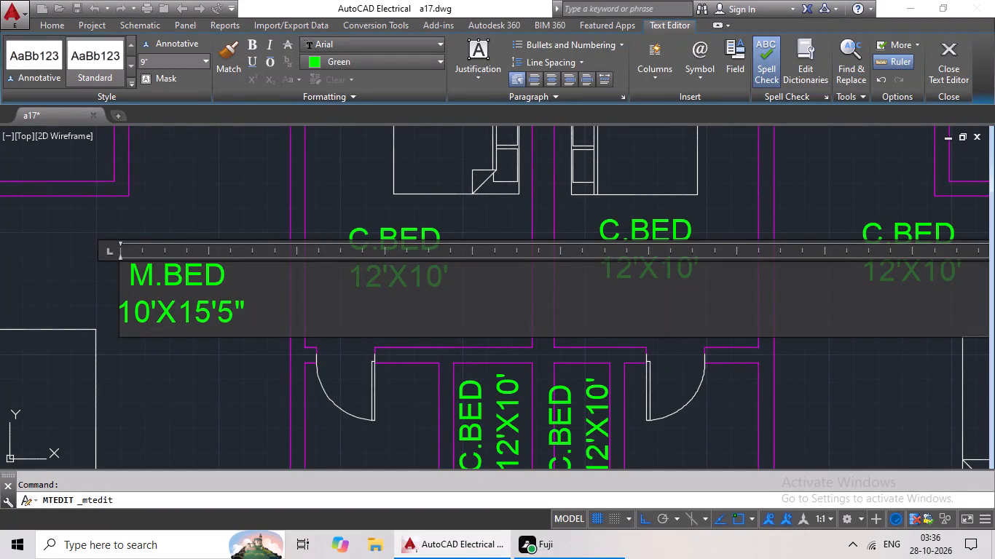
click(226, 363)
Replace the label text in the right flat's outer bedroom below the bath with M.BED and 10'X15'5" on a second line.
scroll(344, 312, down, 1)
middle_drag(349, 308, 251, 297)
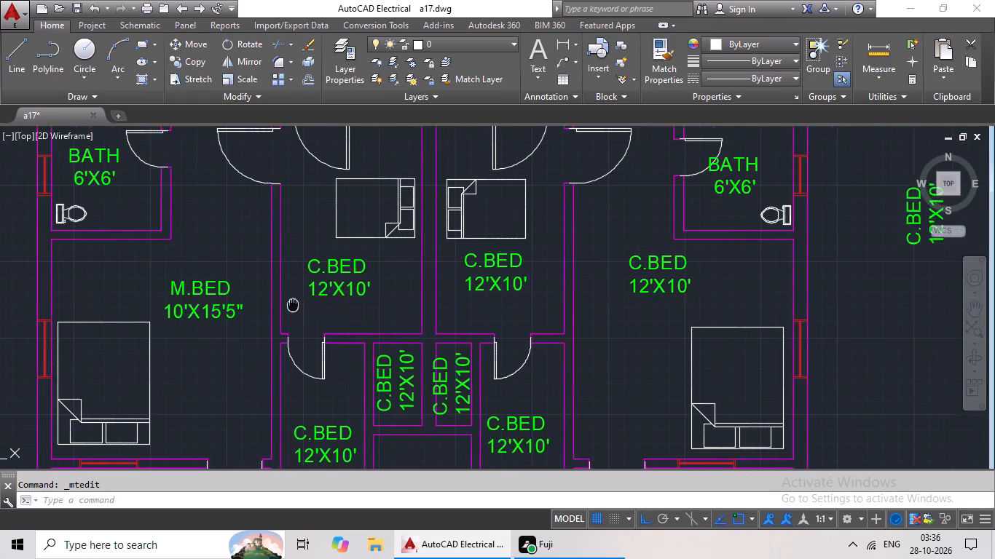
middle_drag(251, 297, 192, 285)
double_click(519, 235)
scroll(550, 248, up, 2)
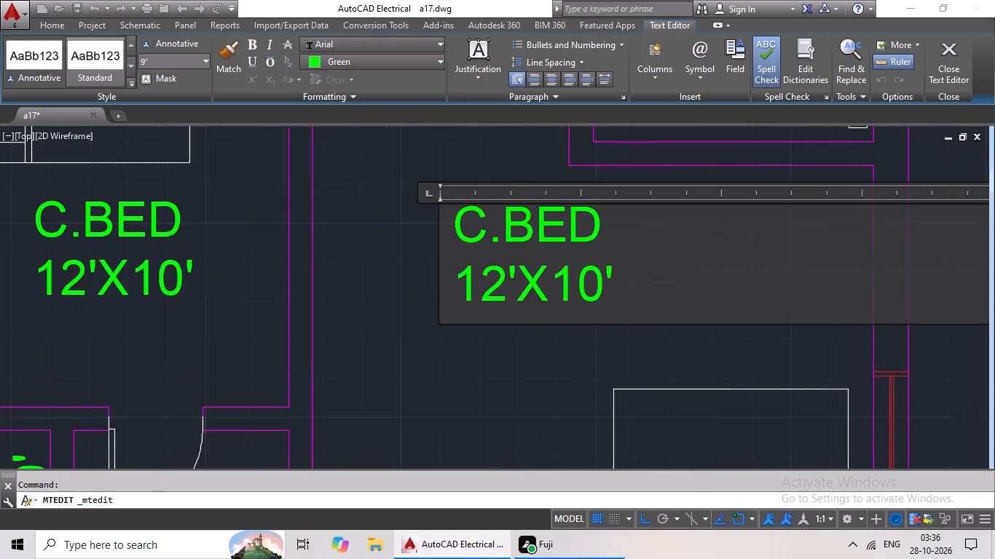
click(648, 275)
key(BackSpace)
key(BackSpace)
key(BackSpace)
key(BackSpace)
key(BackSpace)
key(BackSpace)
key(BackSpace)
key(BackSpace)
key(BackSpace)
key(BackSpace)
key(BackSpace)
key(BackSpace)
key(BackSpace)
key(BackSpace)
key(BackSpace)
key(BackSpace)
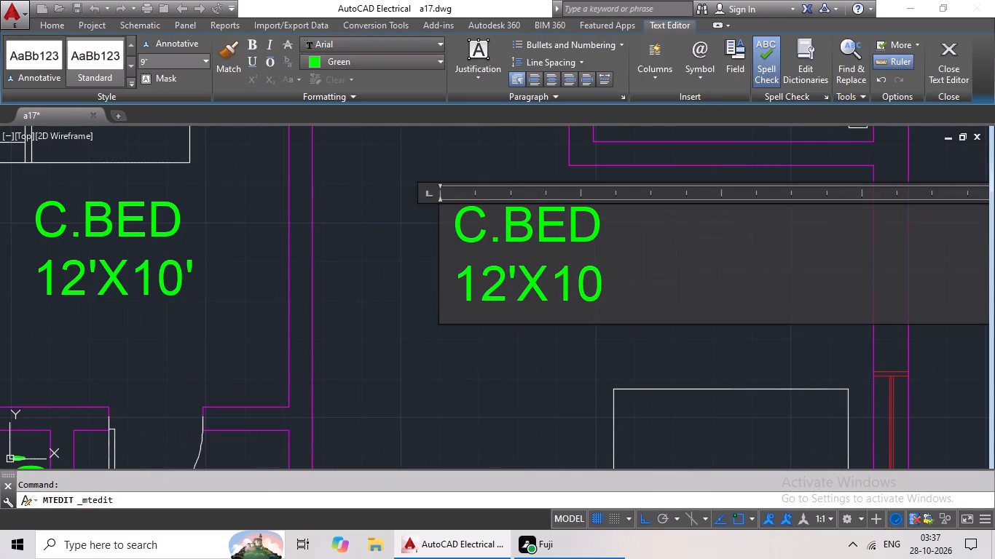
text(M.BED)
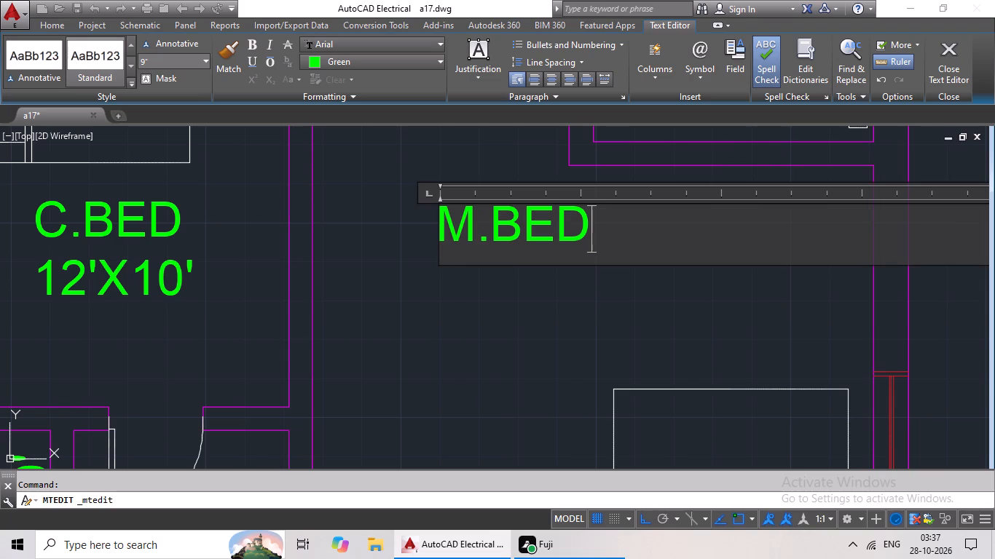
key(Return)
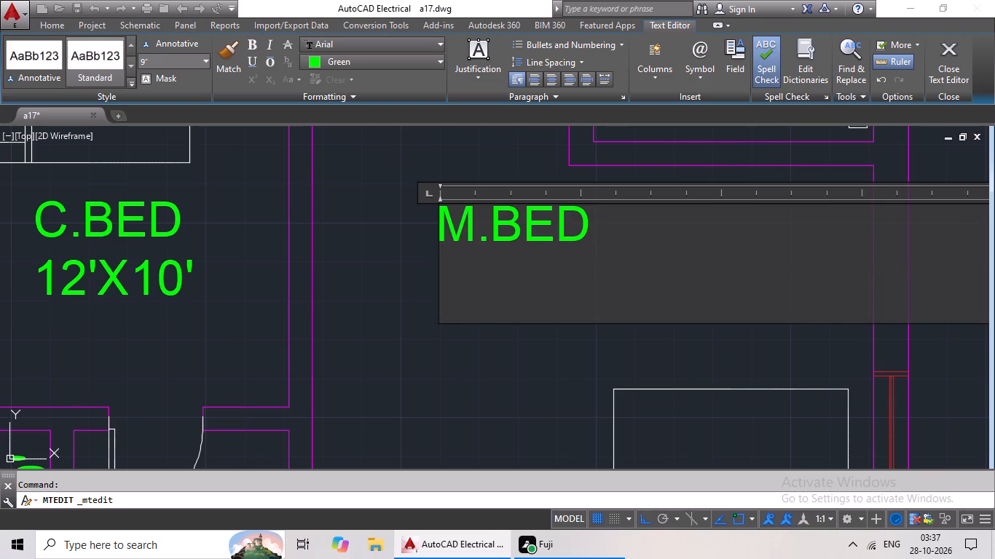
text(10)
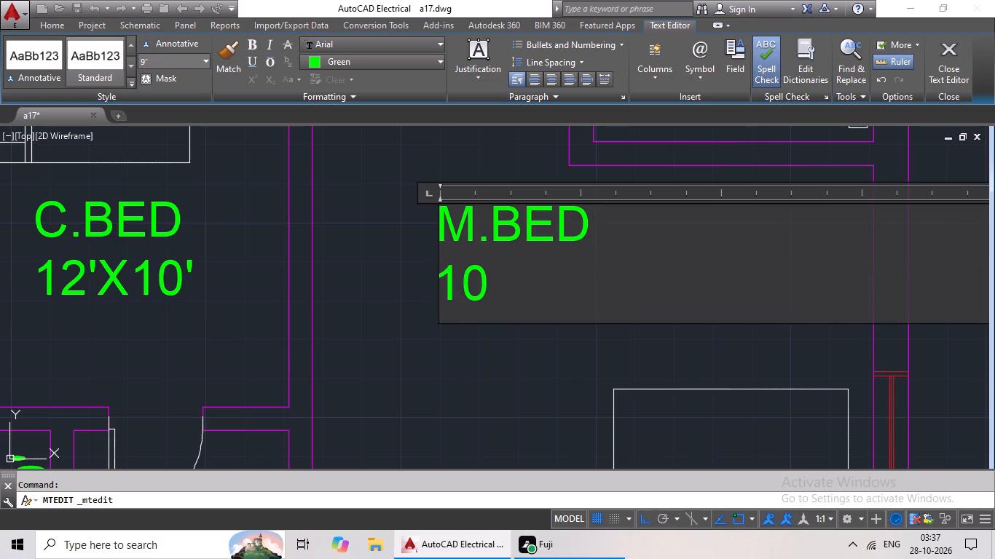
key(apostrophe)
key(shift+x)
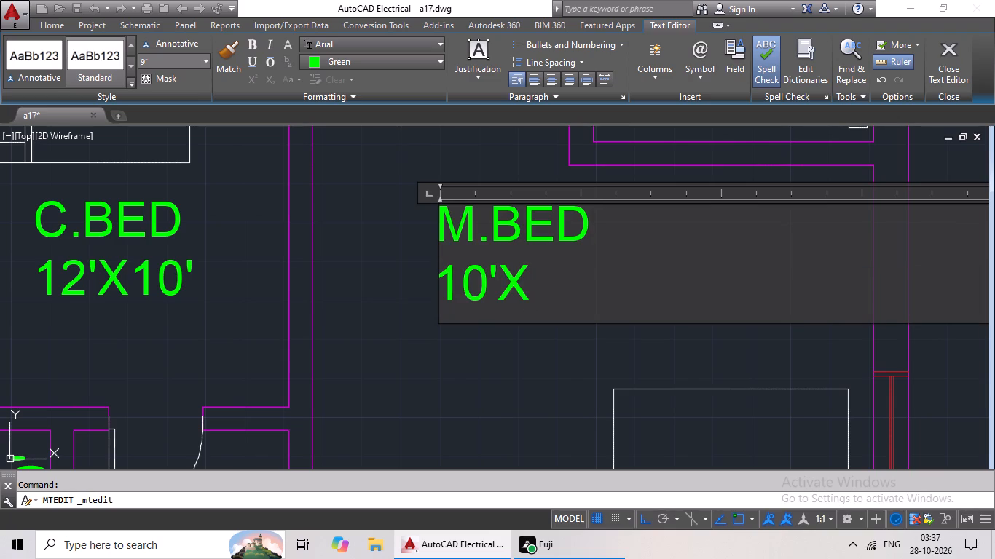
text(15'5")
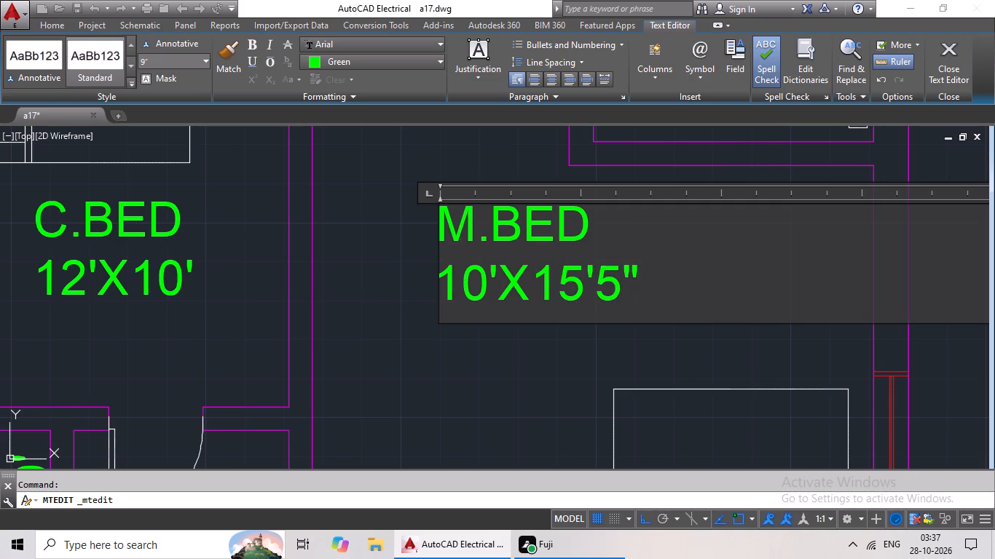
Indent the M.BED line of the right master bedroom label by one space and finish the text edit.
click(440, 227)
key(space)
click(460, 349)
Replace the label text in the left flat's inner bedroom beside the dividing wall with G.BED and 10'X12' on a second line.
scroll(528, 324, down, 4)
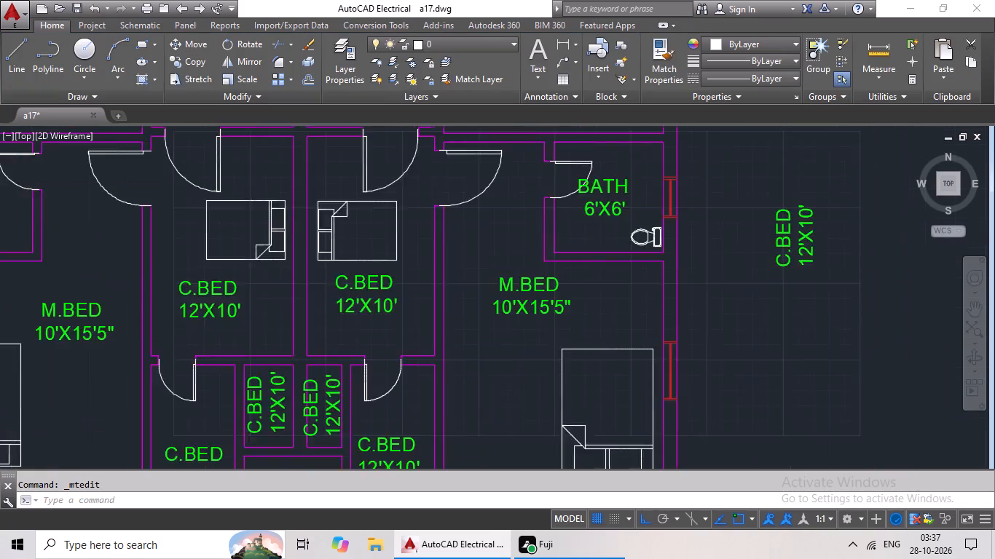
scroll(355, 330, up, 2)
middle_drag(377, 346, 379, 301)
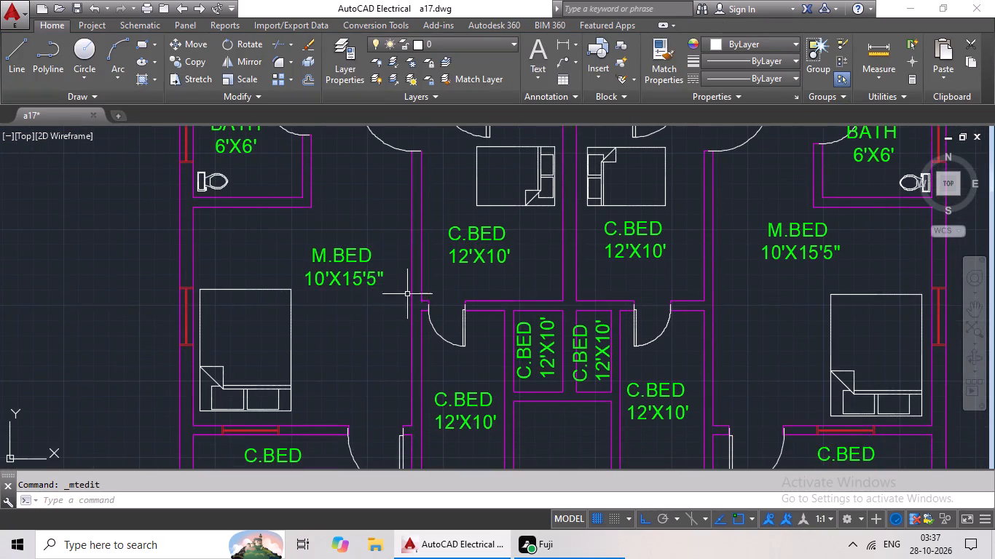
middle_drag(516, 261, 422, 279)
double_click(389, 250)
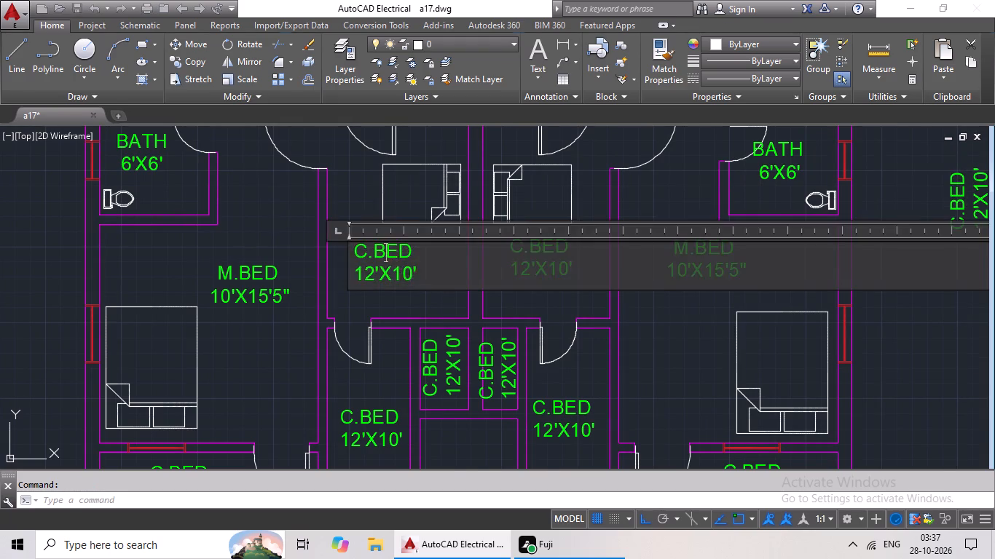
scroll(401, 263, up, 2)
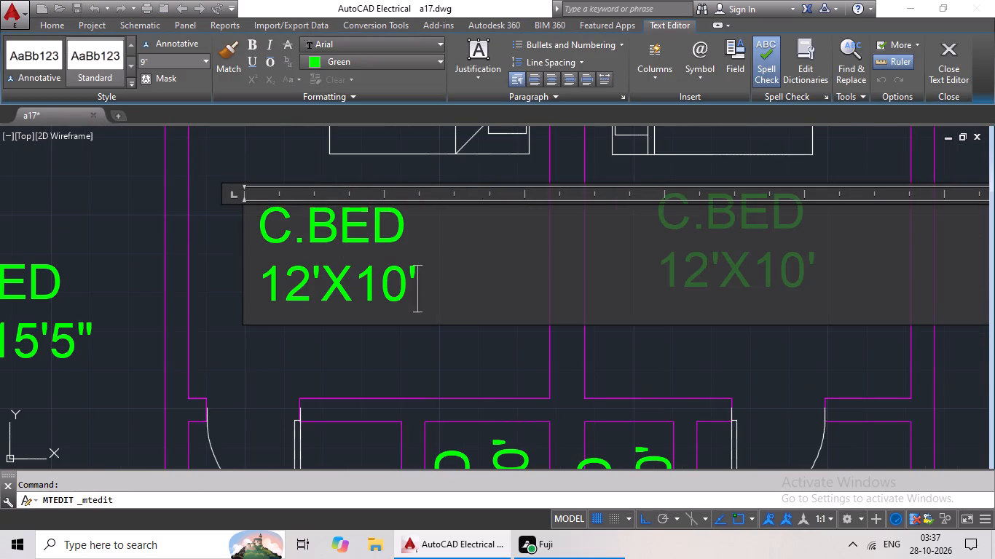
click(441, 277)
key(BackSpace)
key(BackSpace)
key(BackSpace)
key(BackSpace)
key(BackSpace)
key(BackSpace)
key(BackSpace)
key(BackSpace)
key(BackSpace)
key(BackSpace)
key(BackSpace)
key(BackSpace)
key(BackSpace)
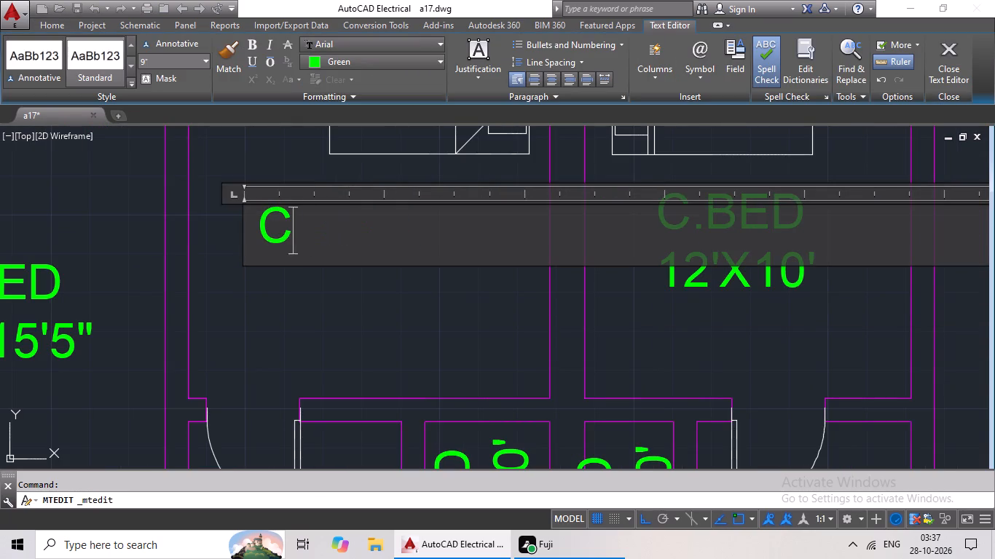
key(BackSpace)
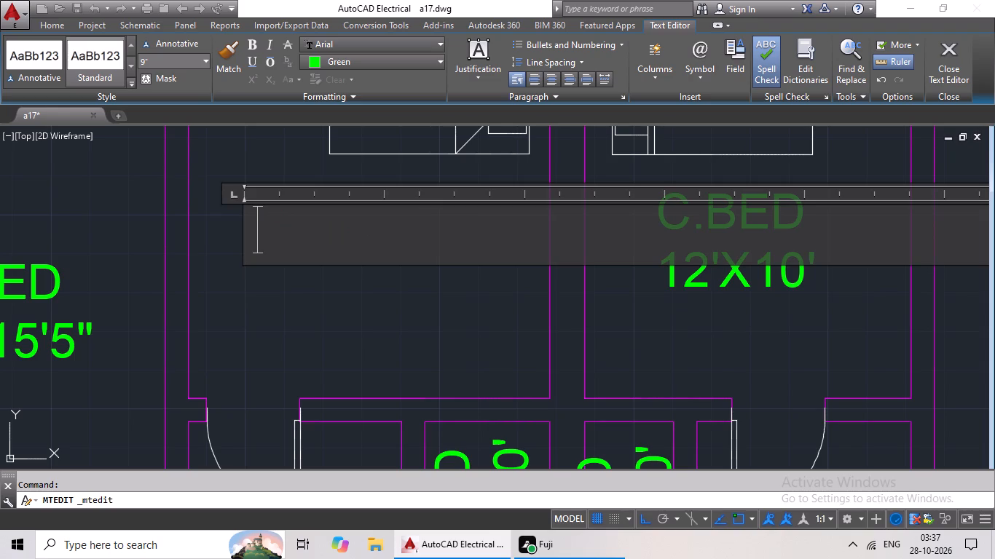
key(shift+g)
key(period)
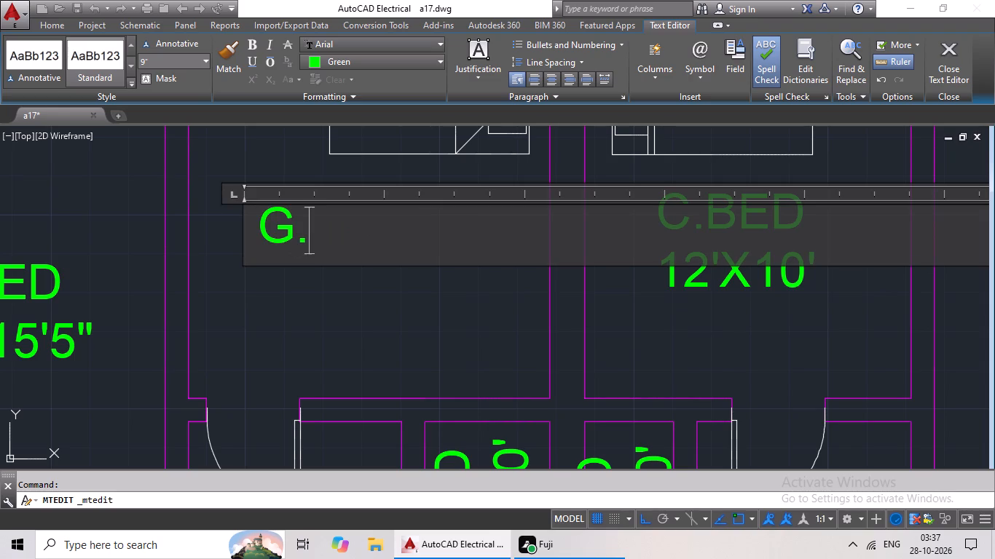
text(ED)
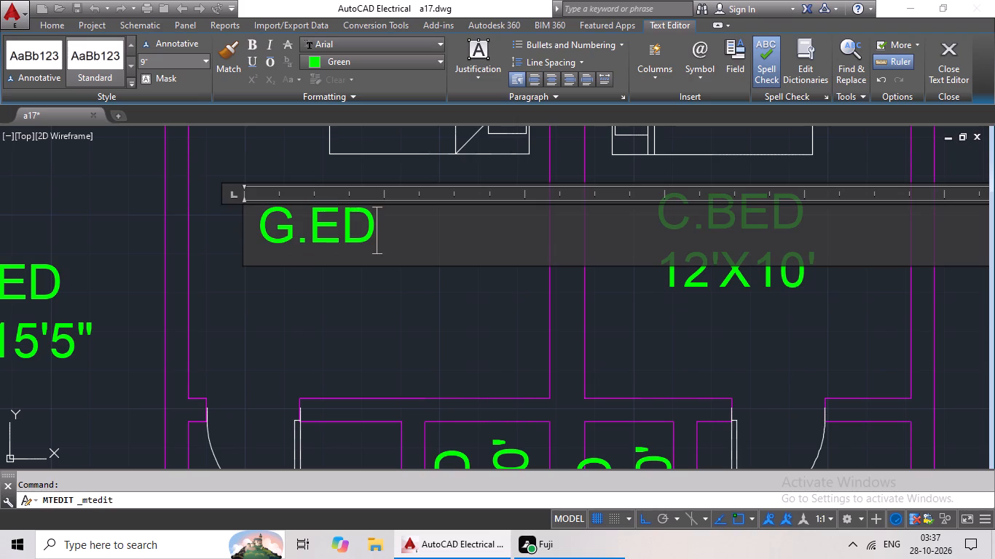
key(BackSpace)
key(BackSpace)
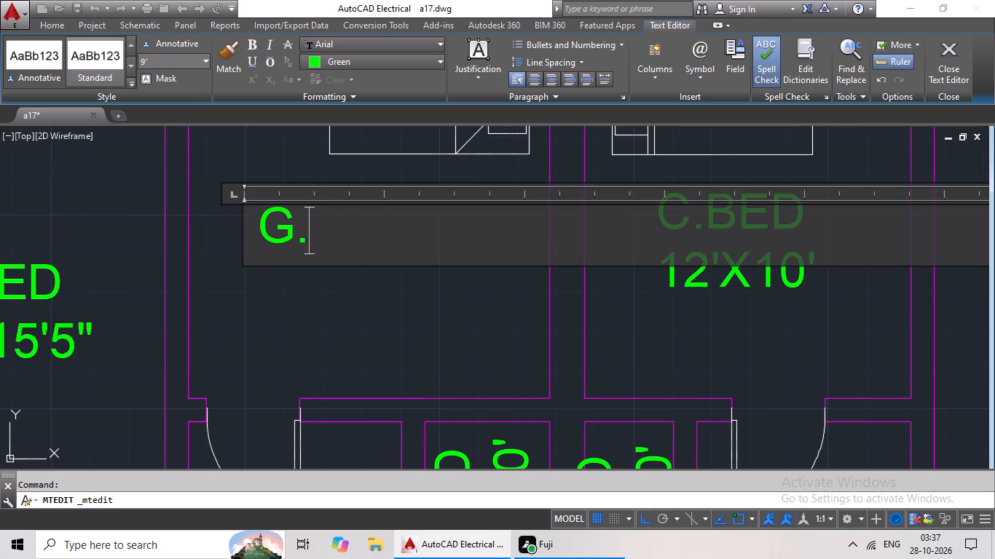
text(BED)
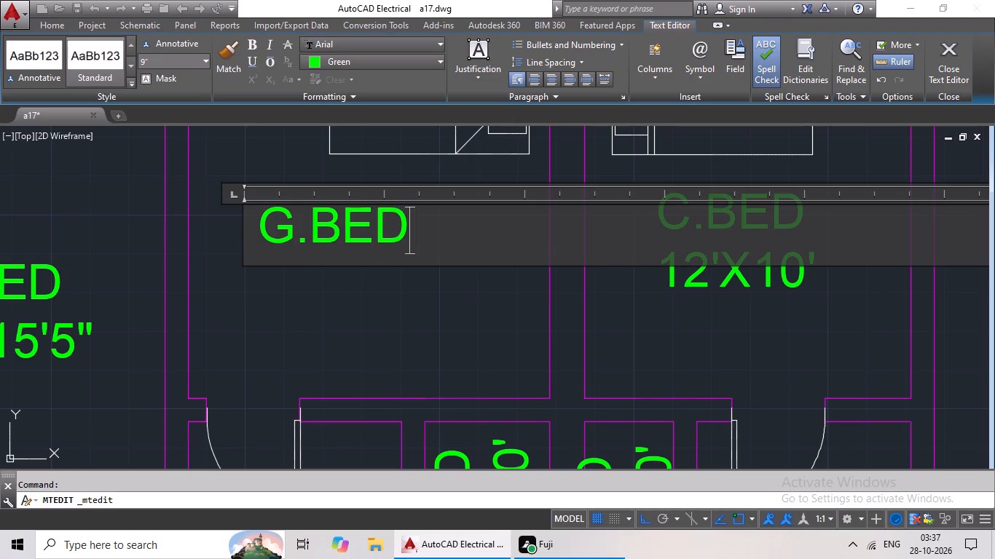
key(Return)
text(10')
text(X12')
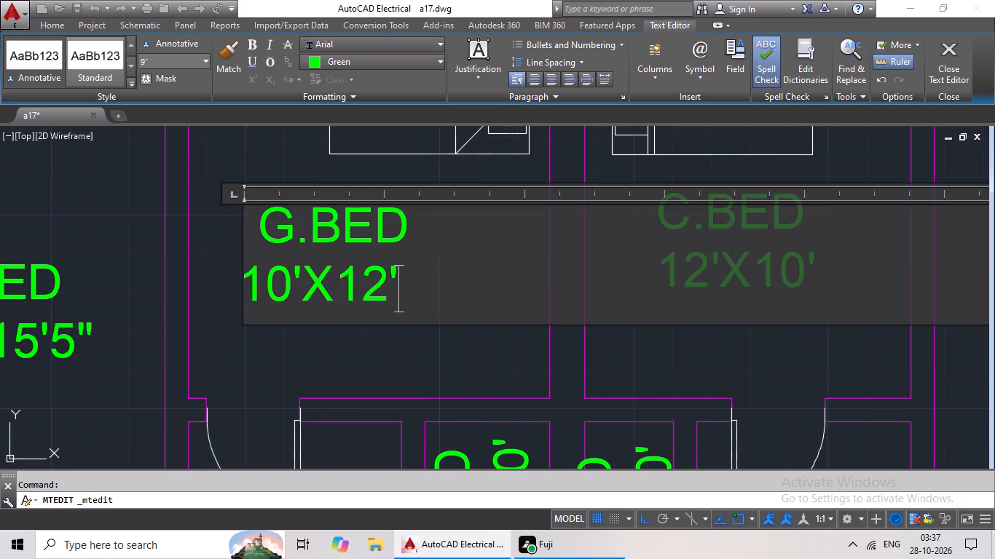
Indent the 10'X12' line of the left guest bedroom label by one space and finish the text edit.
click(248, 282)
key(space)
click(319, 354)
Replace the label text in the right flat's inner bedroom beside the dividing wall with G.BED and 10'X12' on a second line.
middle_drag(519, 290, 422, 293)
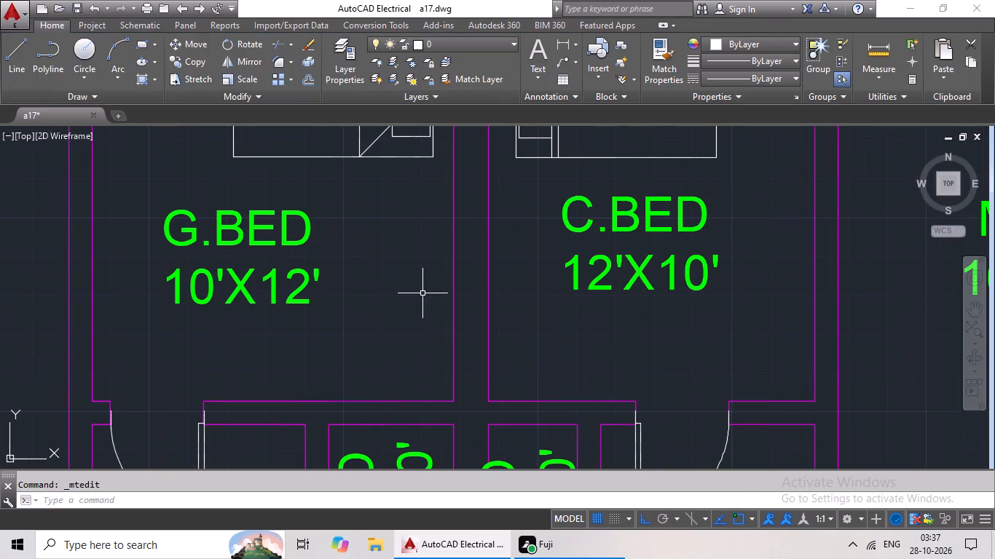
double_click(637, 223)
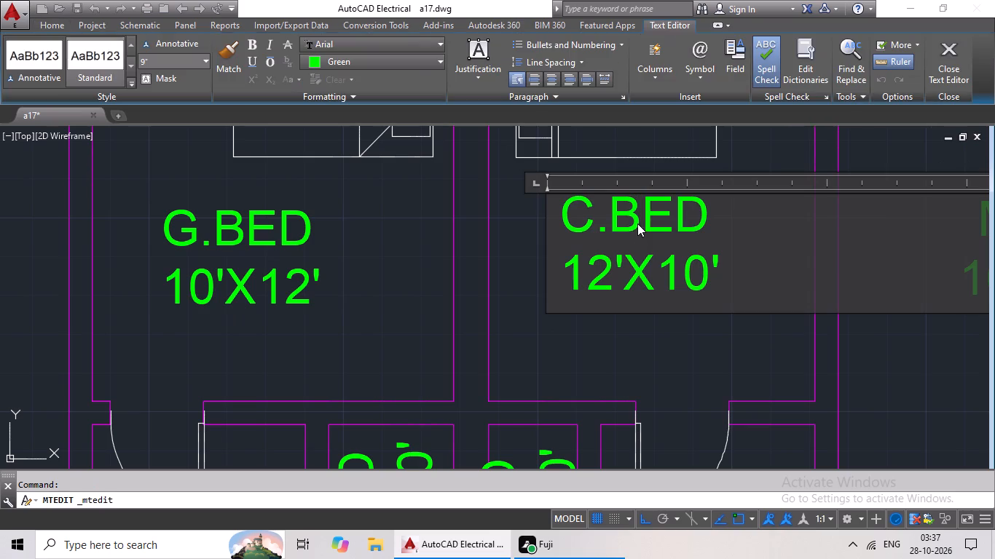
click(735, 282)
key(BackSpace)
key(BackSpace)
key(BackSpace)
key(BackSpace)
key(BackSpace)
key(BackSpace)
key(BackSpace)
key(BackSpace)
key(BackSpace)
key(BackSpace)
key(BackSpace)
key(BackSpace)
key(BackSpace)
key(BackSpace)
key(BackSpace)
key(BackSpace)
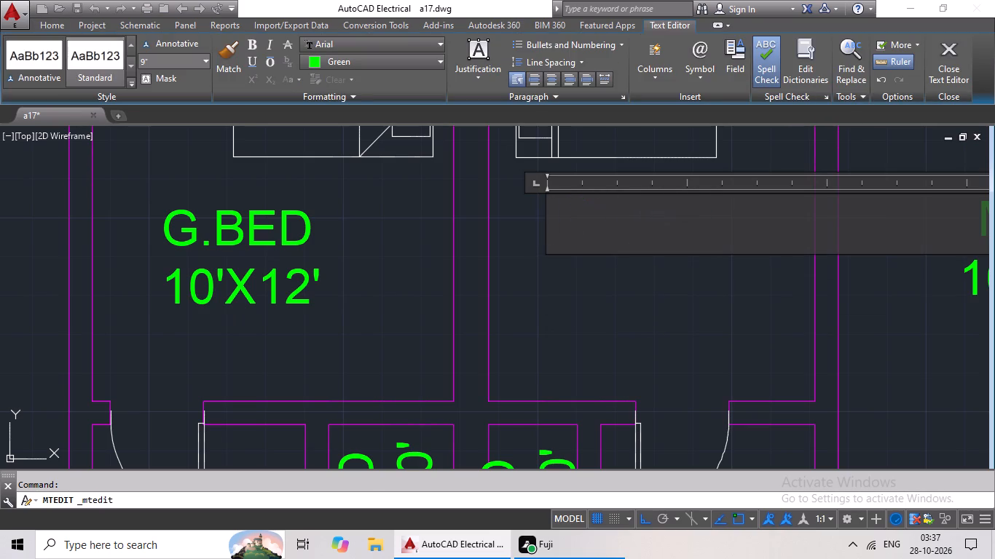
text(G.BED)
key(Return)
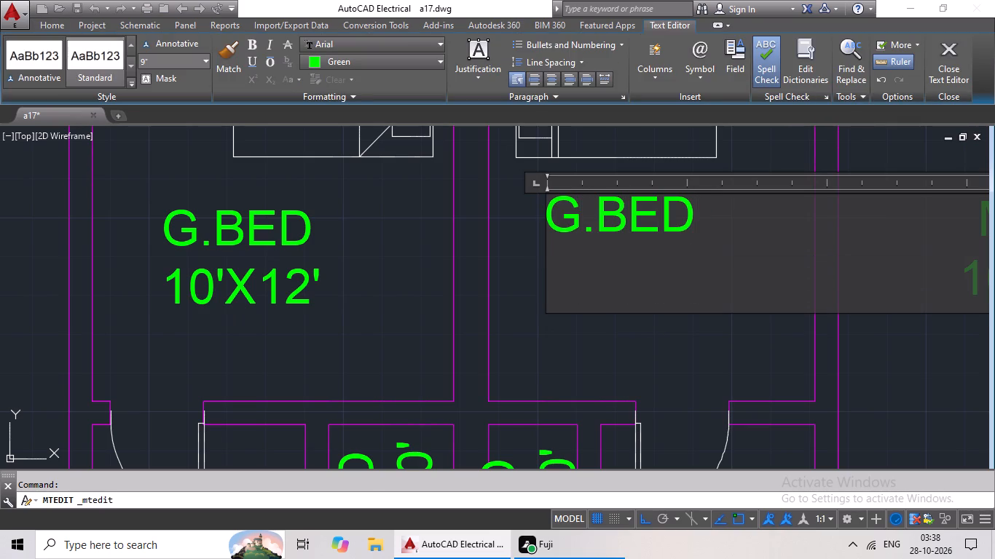
text(10')
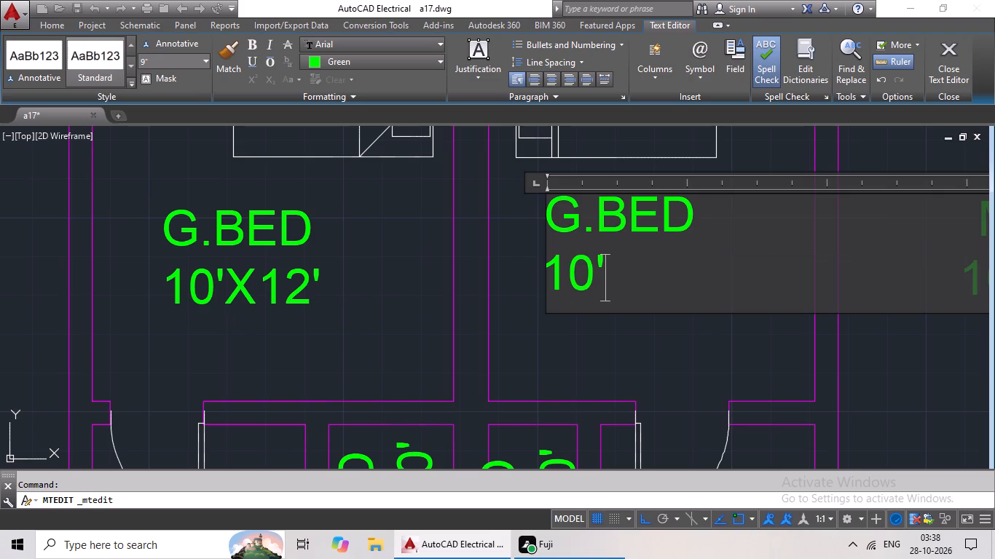
text(X12)
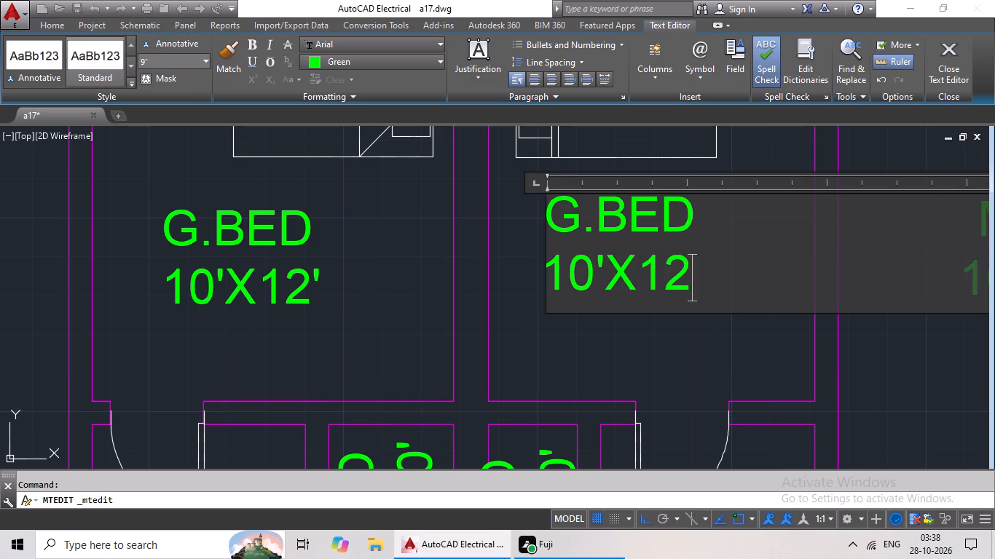
key(apostrophe)
click(609, 332)
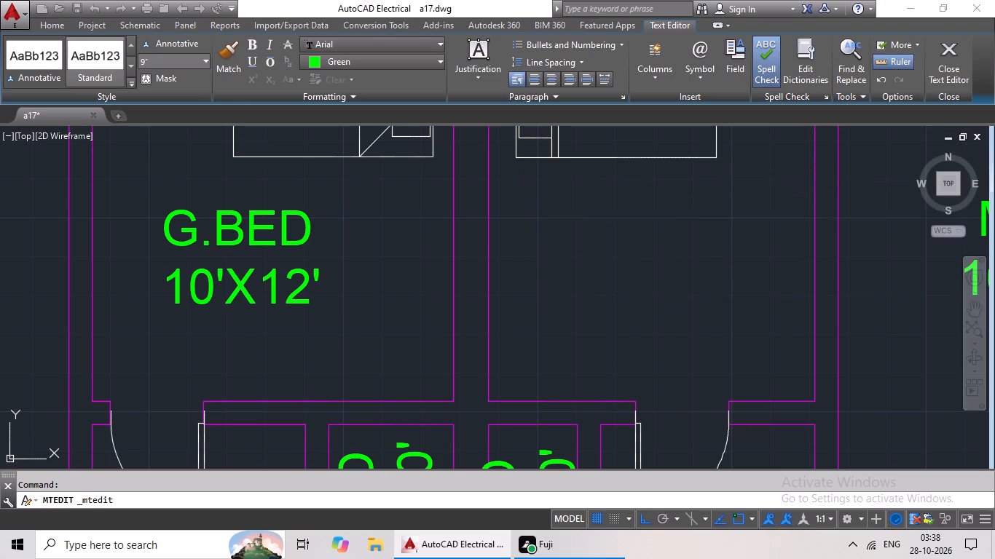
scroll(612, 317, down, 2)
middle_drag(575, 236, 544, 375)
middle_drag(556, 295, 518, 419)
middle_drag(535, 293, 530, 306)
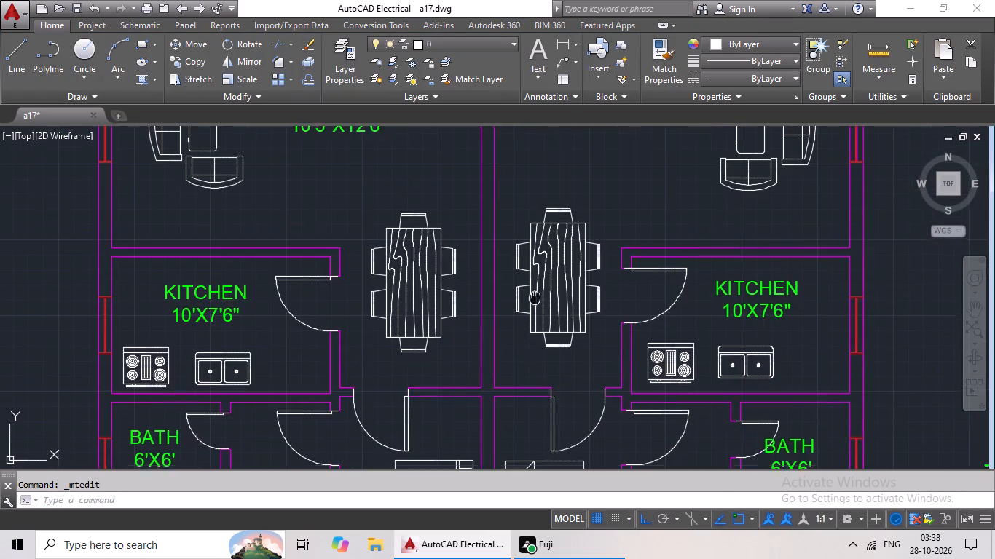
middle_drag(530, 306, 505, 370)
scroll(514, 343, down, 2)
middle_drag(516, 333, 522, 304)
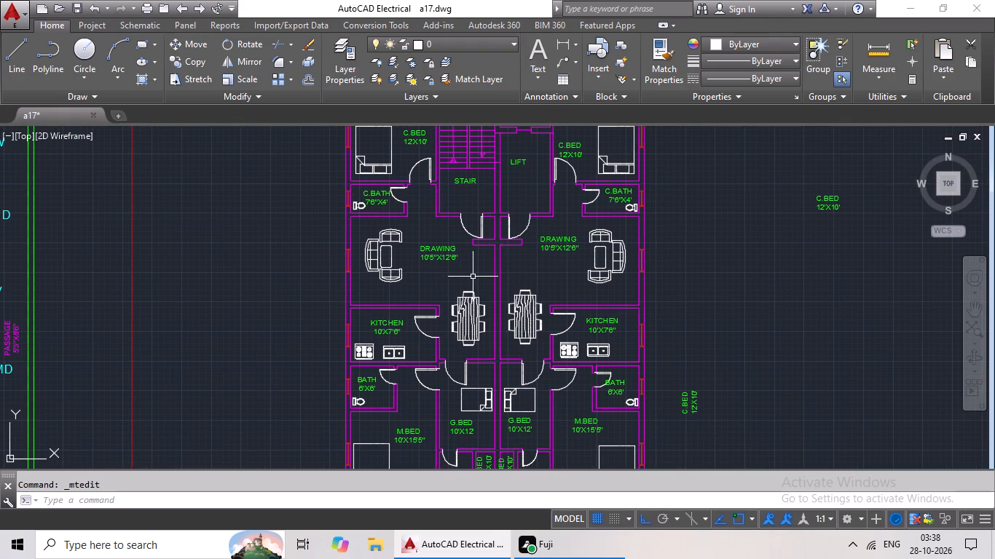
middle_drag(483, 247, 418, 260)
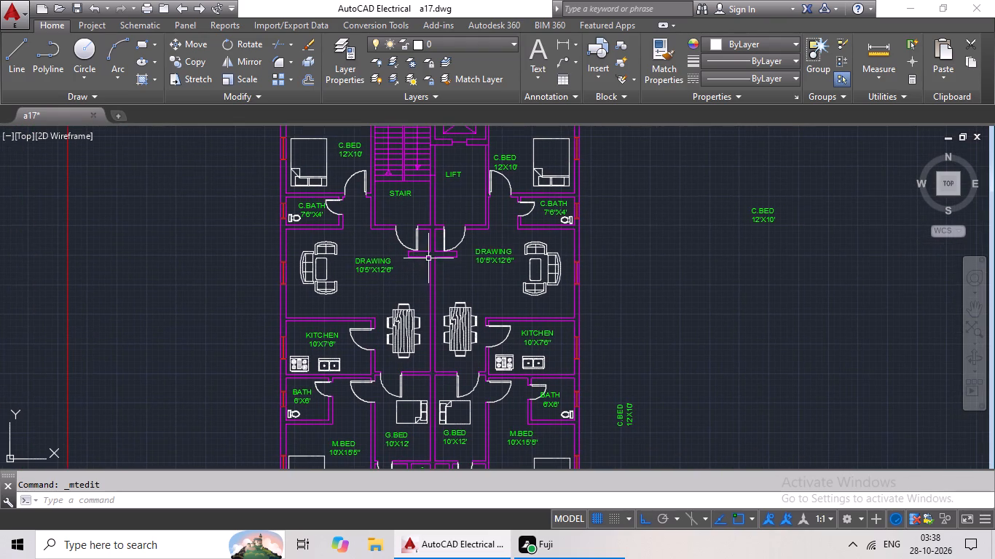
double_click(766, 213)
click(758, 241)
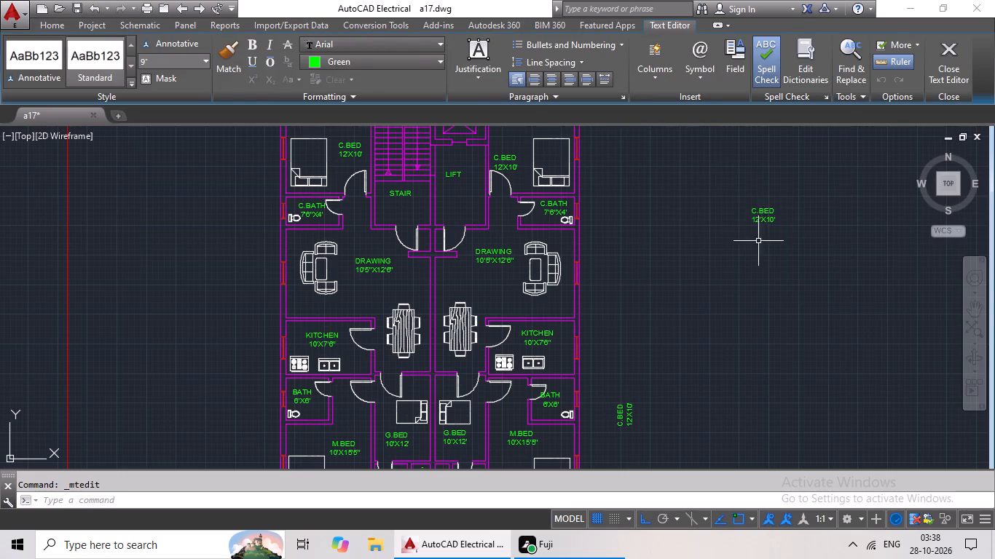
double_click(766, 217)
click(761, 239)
Rotate the spare horizontal C.BED 12'X10' label outside the plan by 90 degrees.
click(766, 210)
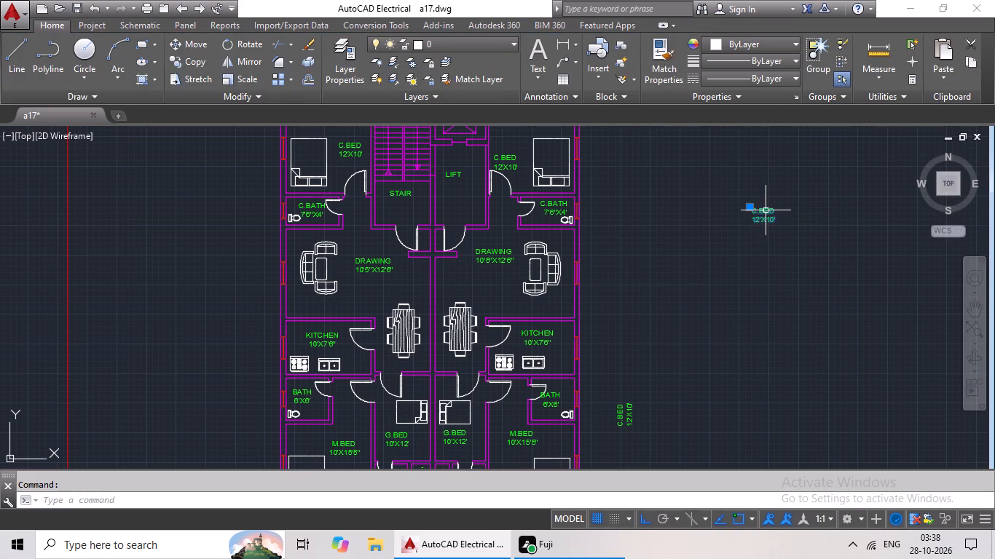
click(260, 40)
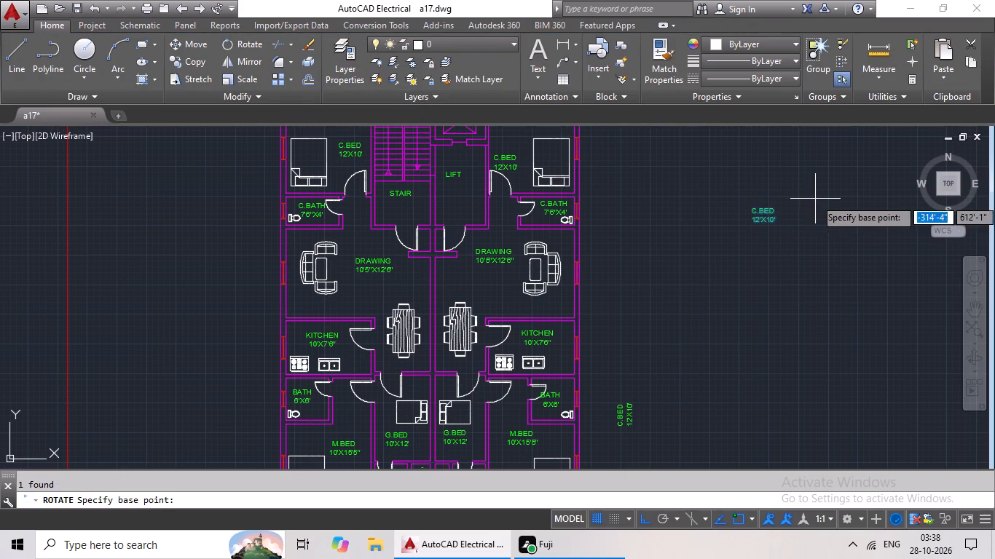
click(775, 211)
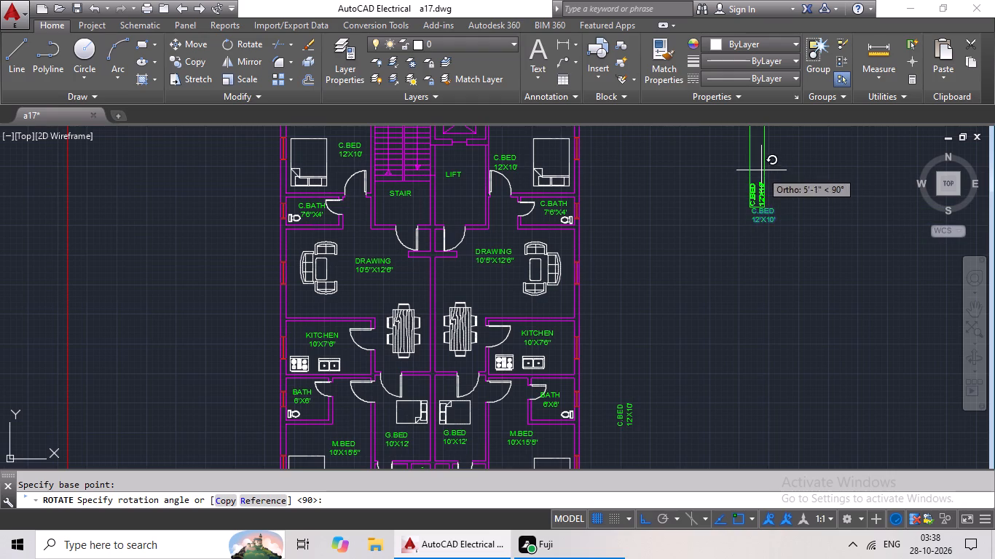
click(761, 170)
Copy the rotated spare C.BED 12'X10' label onto the dining tables of the left and right flats.
click(759, 191)
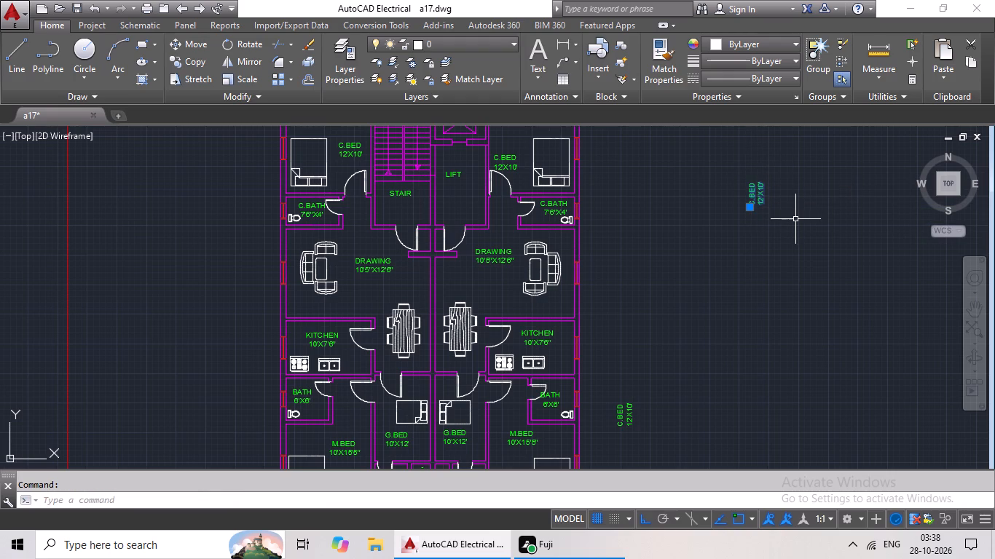
key(ctrl+c)
key(ctrl+v)
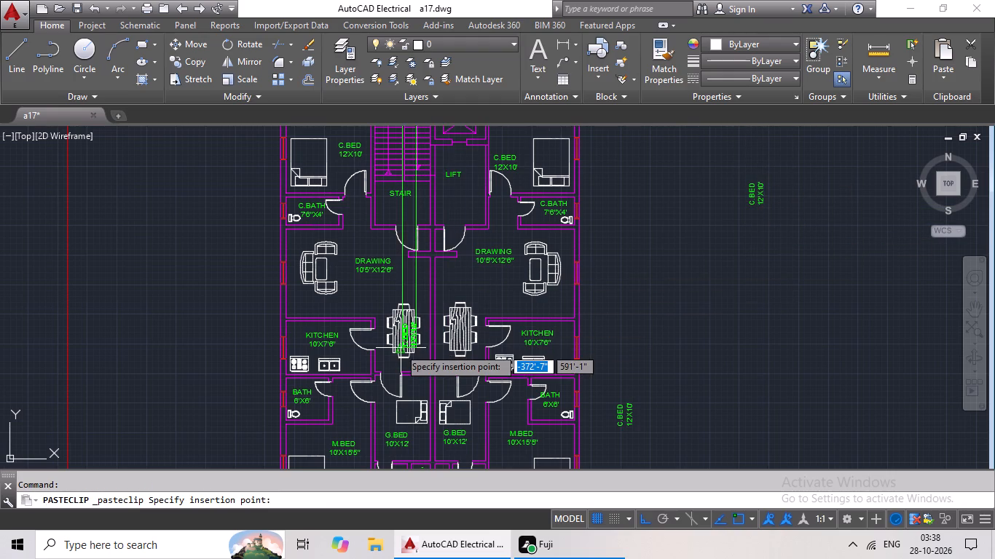
scroll(399, 348, up, 2)
click(387, 336)
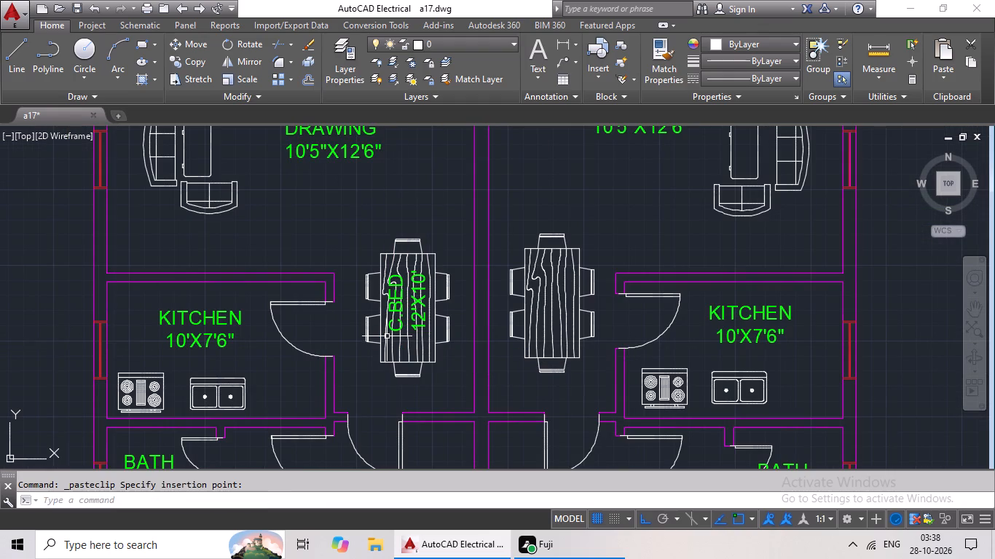
key(ctrl+c)
key(ctrl+v)
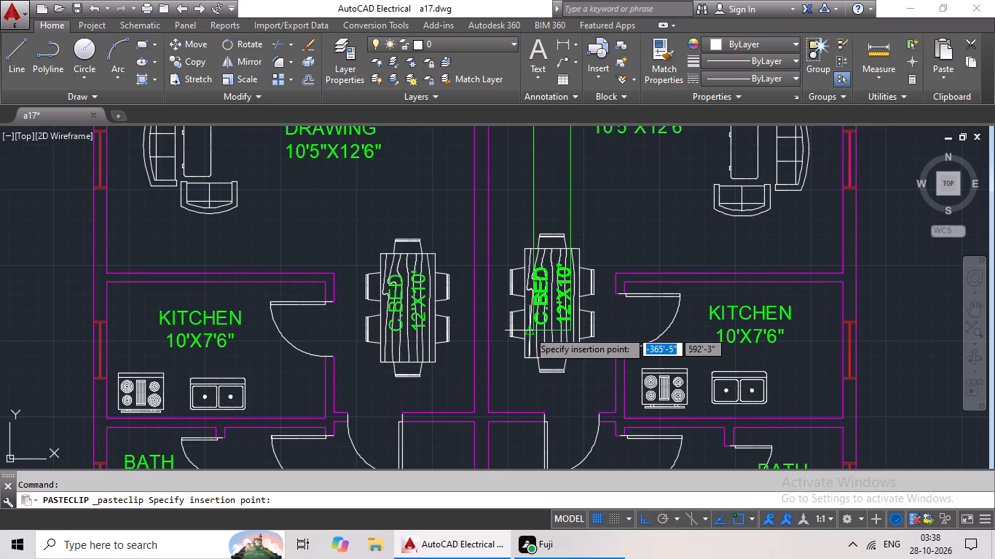
click(534, 339)
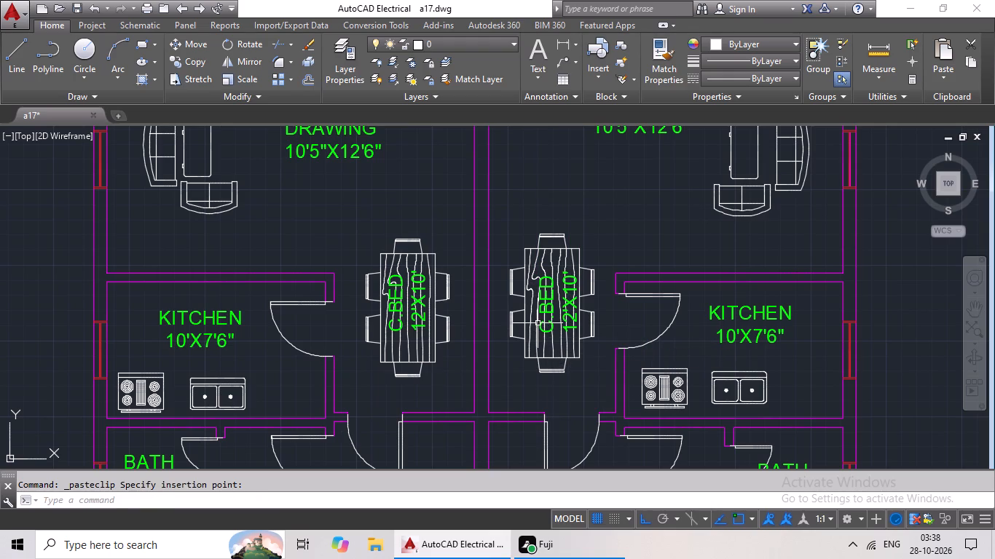
Paste a rotated C.BED 12'X10' label on each side of the dividing wall, between the drawing room labels and above the dining tables.
key(ctrl+c)
key(ctrl+v)
key(ctrl+v)
middle_drag(439, 213, 438, 301)
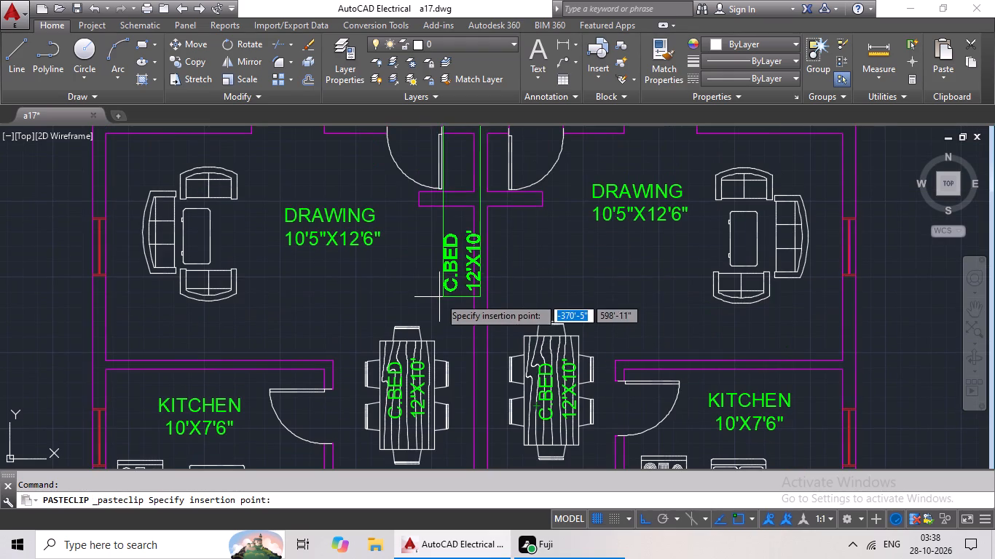
click(415, 301)
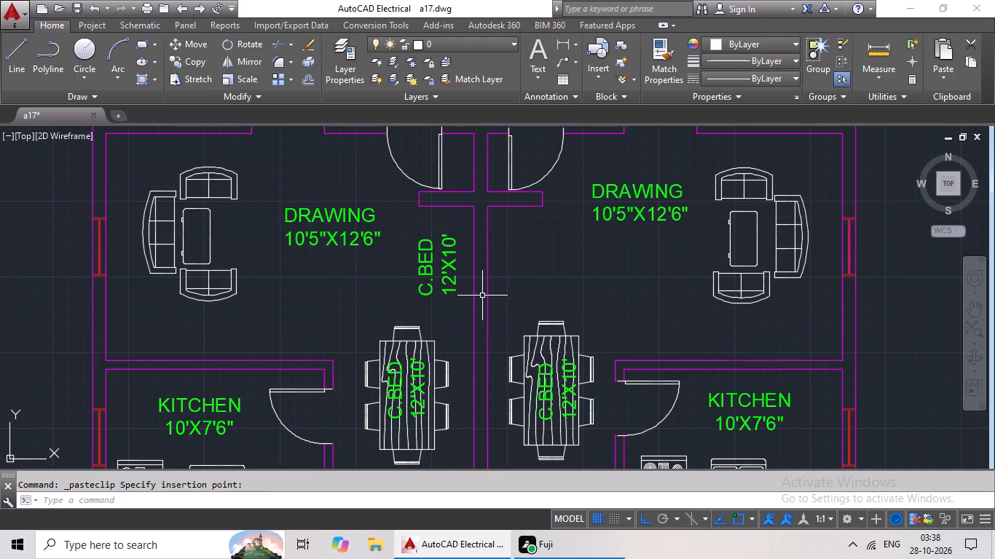
key(ctrl+c)
key(ctrl+v)
click(514, 296)
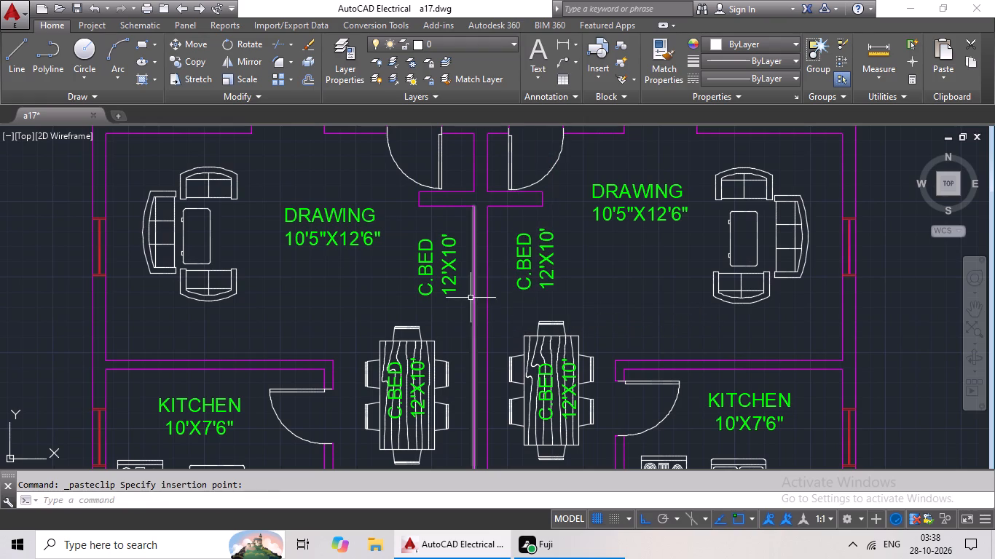
Replace the rotated C.BED label left of the dividing wall, beside the left drawing room label, with PASSAGE.
double_click(454, 288)
double_click(449, 287)
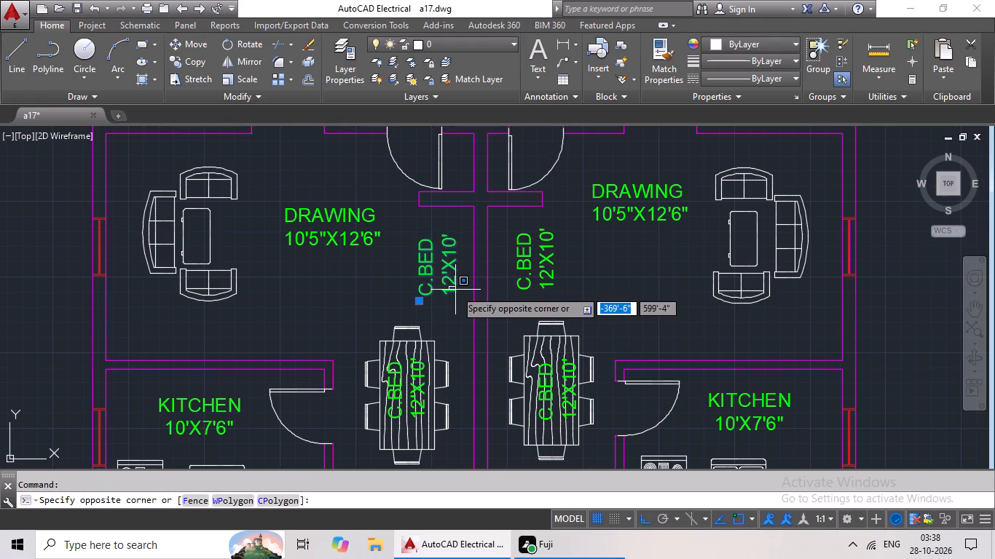
double_click(452, 264)
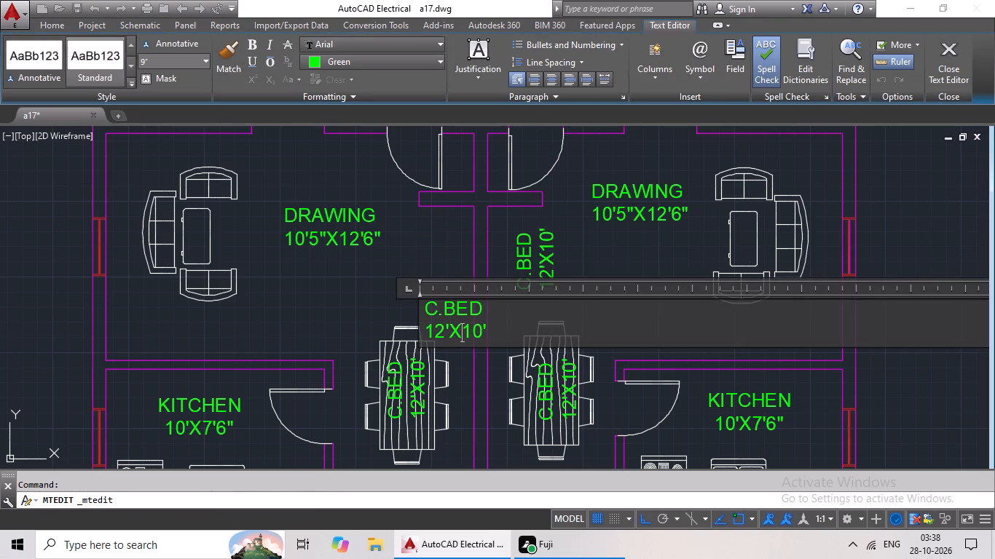
key(BackSpace)
key(BackSpace)
key(BackSpace)
key(BackSpace)
key(BackSpace)
key(BackSpace)
key(BackSpace)
key(BackSpace)
key(BackSpace)
key(BackSpace)
key(BackSpace)
key(BackSpace)
key(BackSpace)
key(BackSpace)
key(BackSpace)
key(BackSpace)
key(BackSpace)
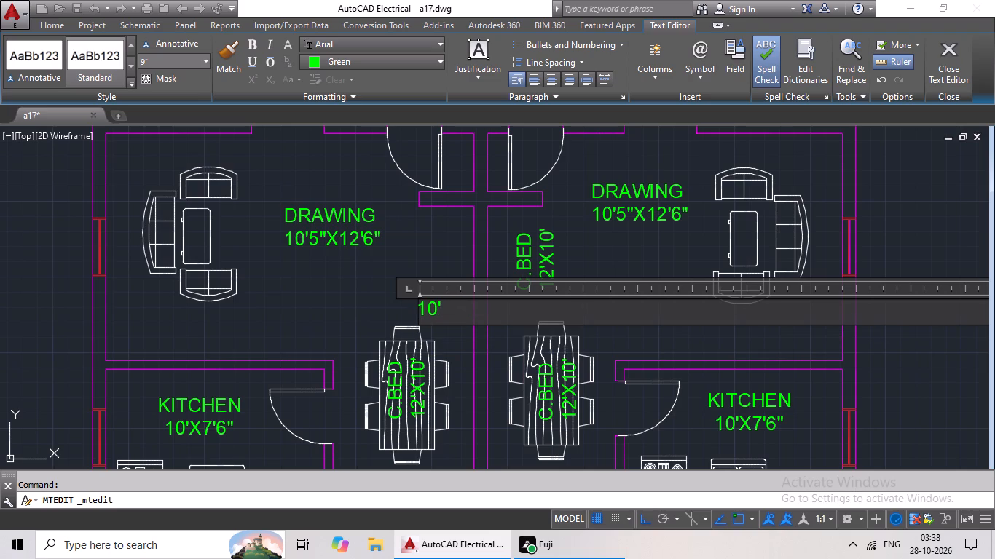
click(469, 321)
key(BackSpace)
key(BackSpace)
key(BackSpace)
text(PASSA)
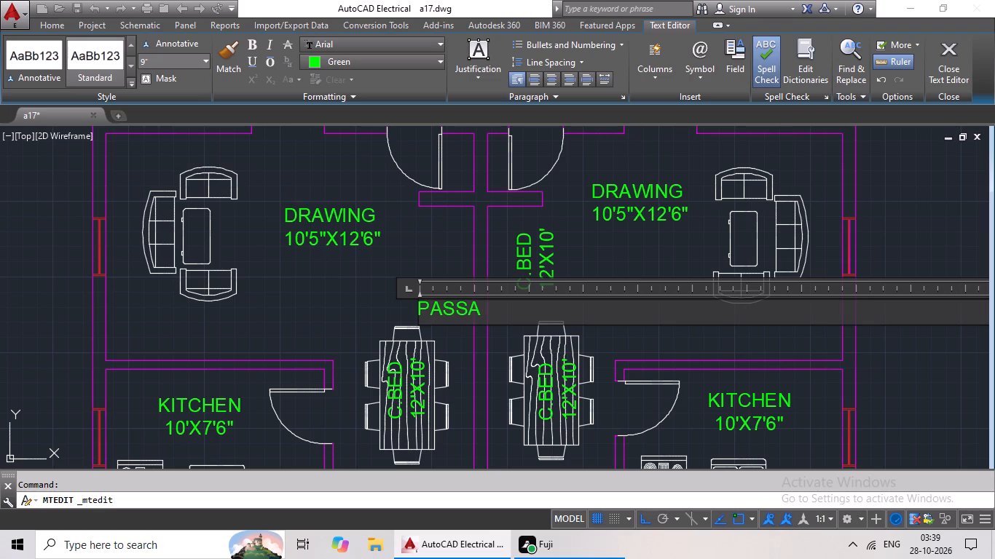
text(GE)
click(615, 249)
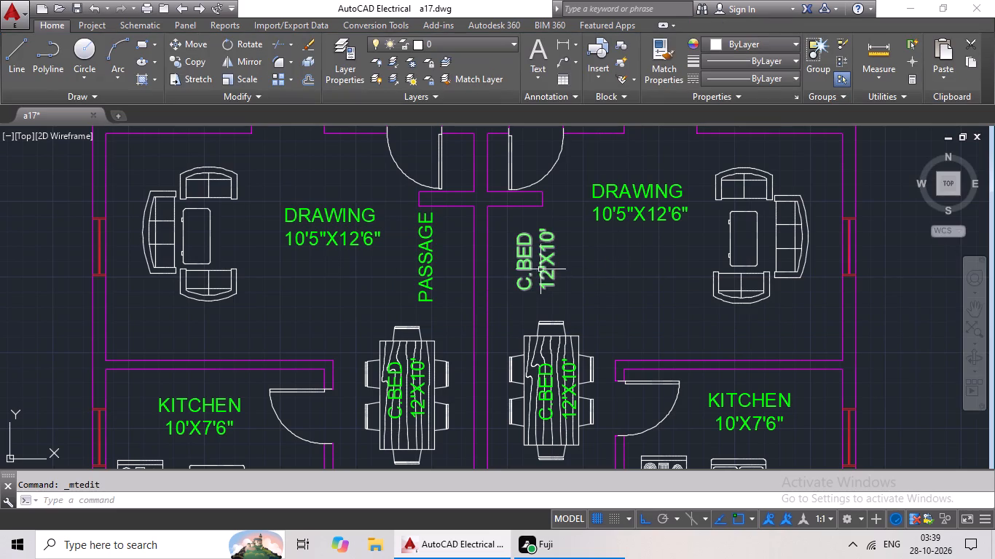
Replace the rotated C.BED label right of the dividing wall, beside the right drawing room label, with PASSAGE.
double_click(540, 264)
click(594, 336)
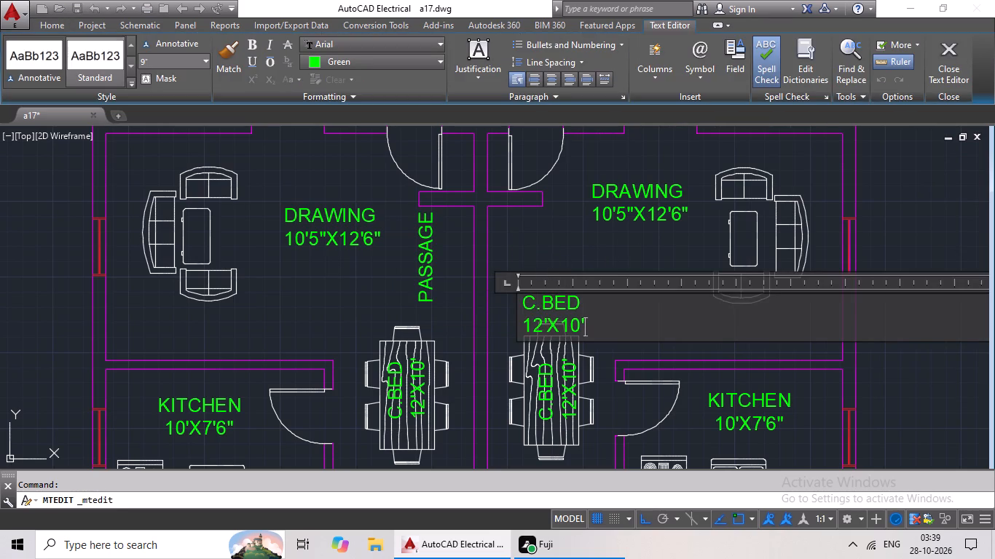
key(BackSpace)
key(BackSpace)
key(BackSpace)
key(BackSpace)
key(BackSpace)
key(BackSpace)
key(BackSpace)
key(BackSpace)
key(BackSpace)
key(BackSpace)
key(BackSpace)
key(BackSpace)
key(BackSpace)
key(BackSpace)
key(BackSpace)
key(BackSpace)
key(BackSpace)
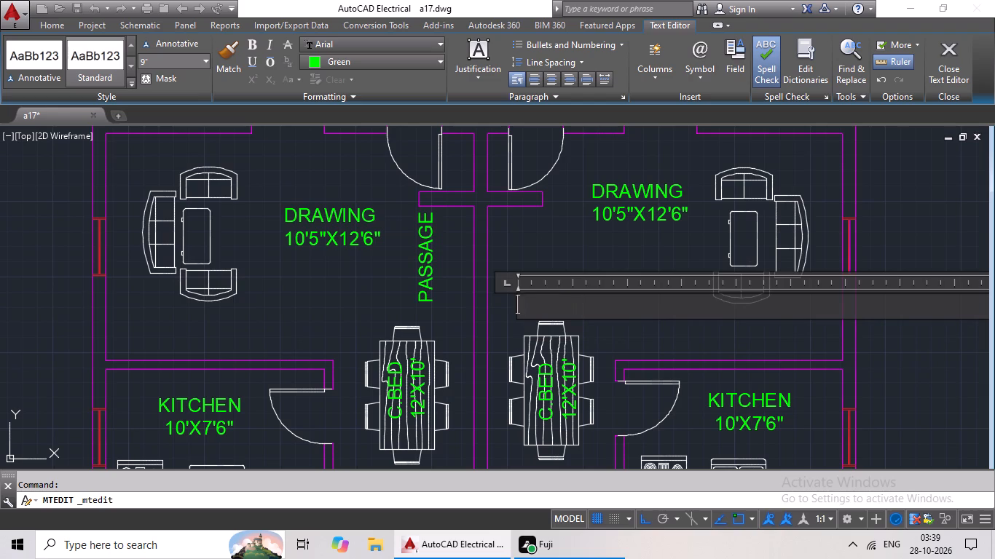
text(PASSA)
text(GR)
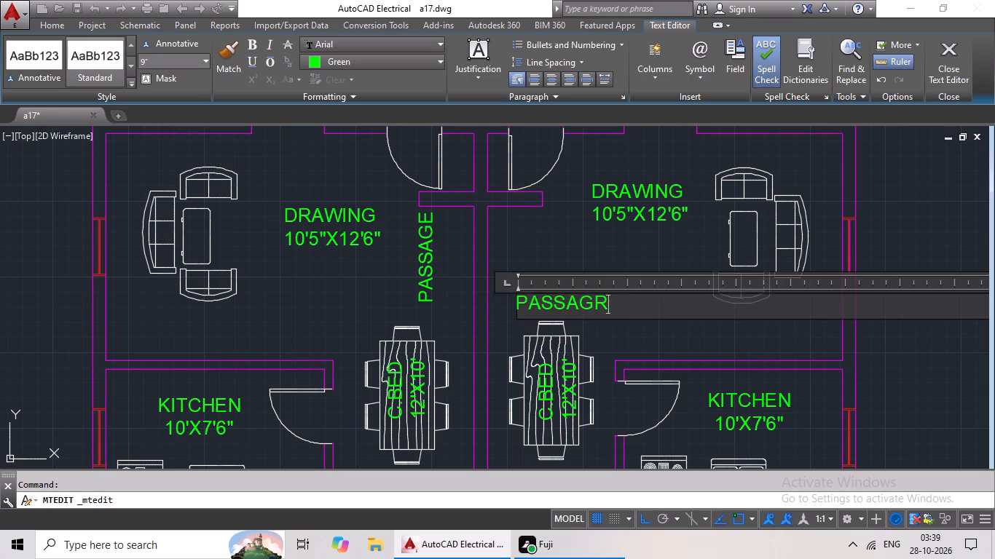
key(shift+BackSpace)
key(shift+e)
click(618, 247)
Replace the label text on the left flat's dining table with DINING and 16'5"X10' on a second line.
scroll(618, 249, down, 1)
middle_drag(620, 264, 615, 230)
double_click(485, 305)
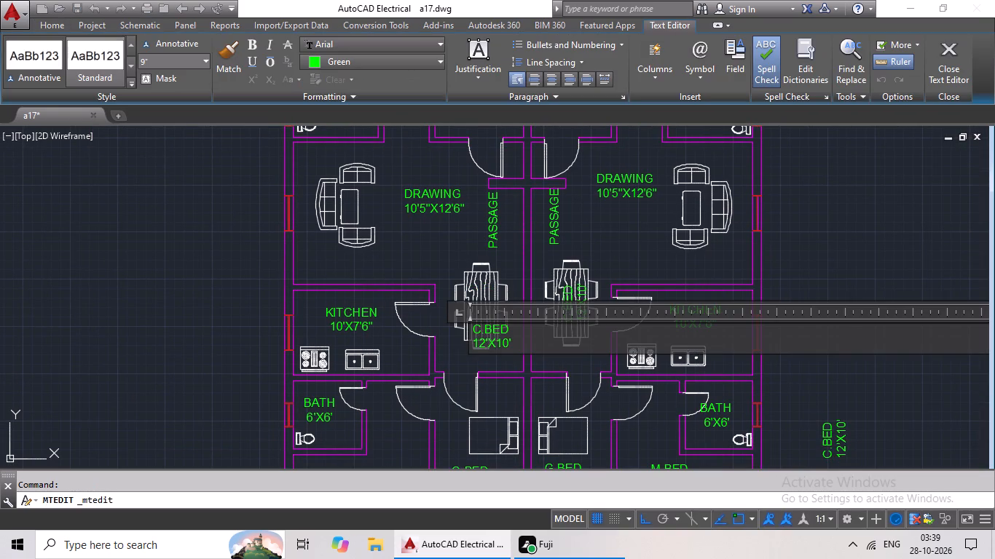
scroll(527, 352, up, 2)
click(509, 337)
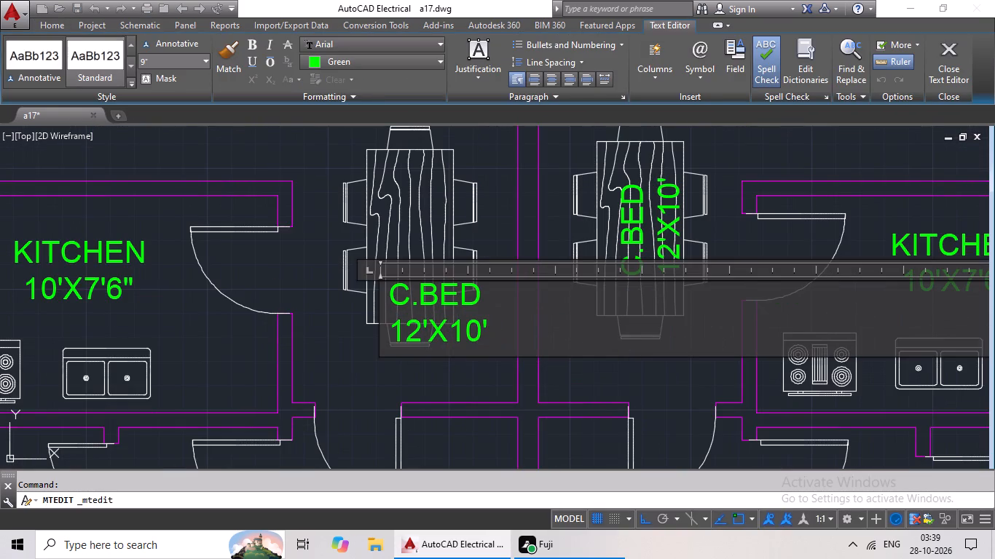
key(BackSpace)
key(BackSpace)
key(BackSpace)
key(BackSpace)
key(BackSpace)
key(BackSpace)
key(BackSpace)
key(BackSpace)
key(BackSpace)
key(BackSpace)
key(BackSpace)
key(BackSpace)
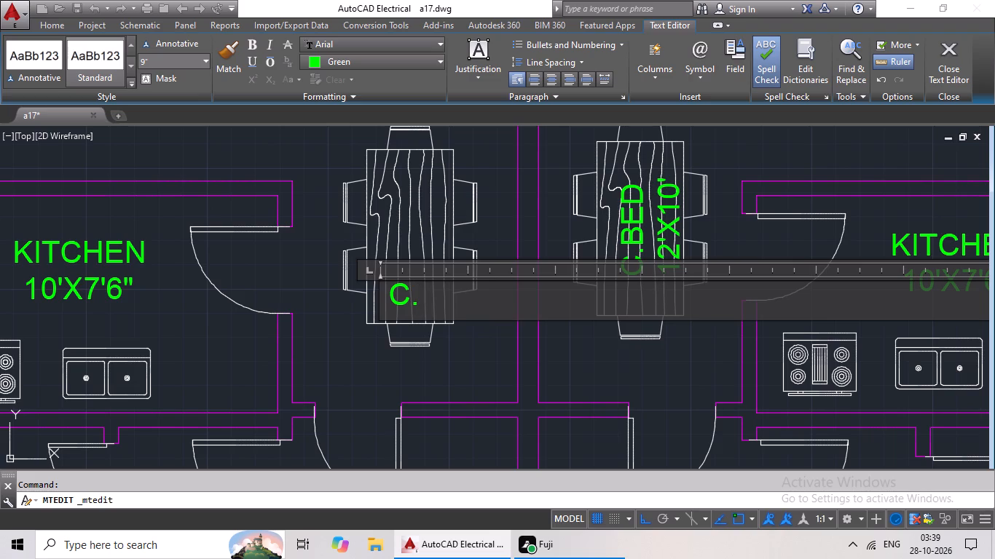
text(DINING)
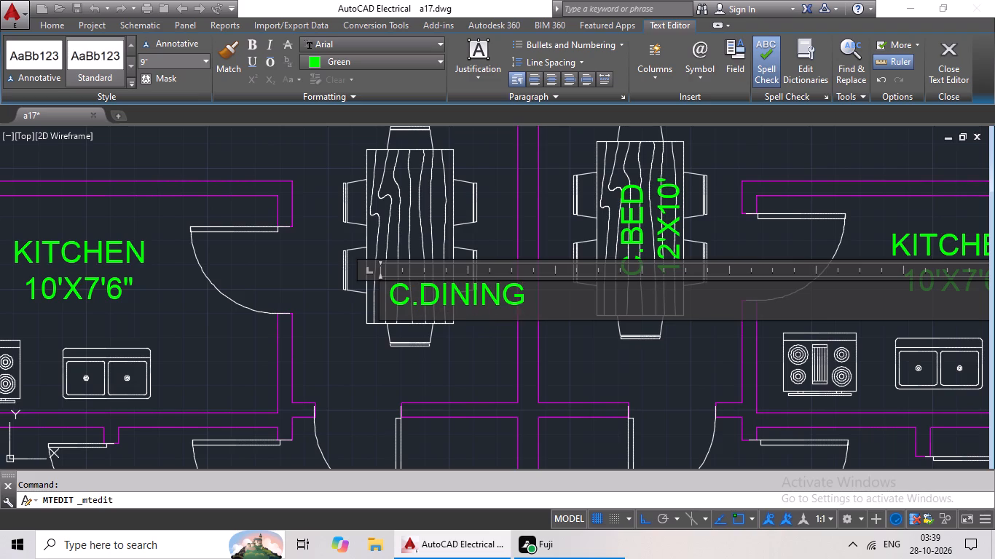
key(BackSpace)
key(BackSpace)
key(BackSpace)
key(BackSpace)
key(BackSpace)
key(BackSpace)
key(BackSpace)
key(BackSpace)
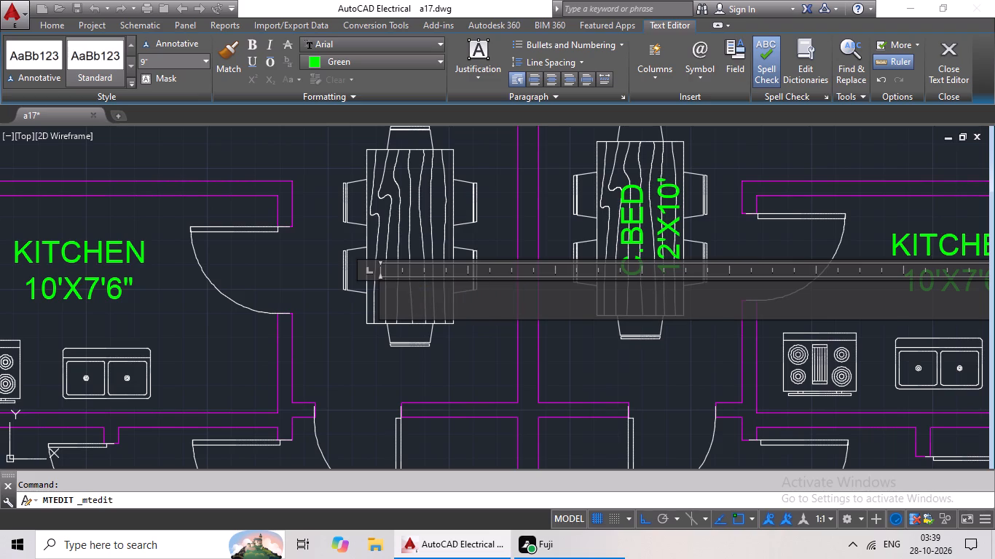
text(DINING)
key(Return)
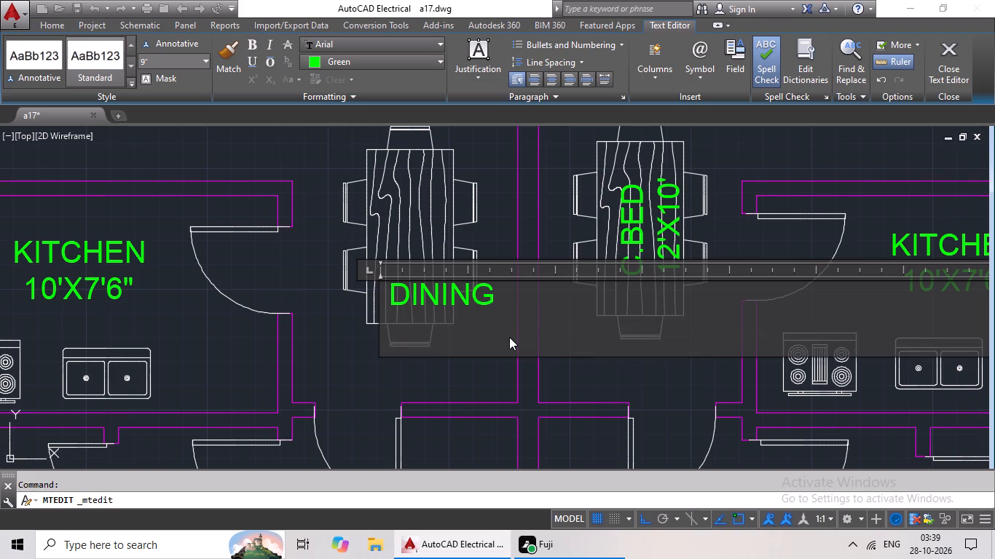
text(16)
text('5")
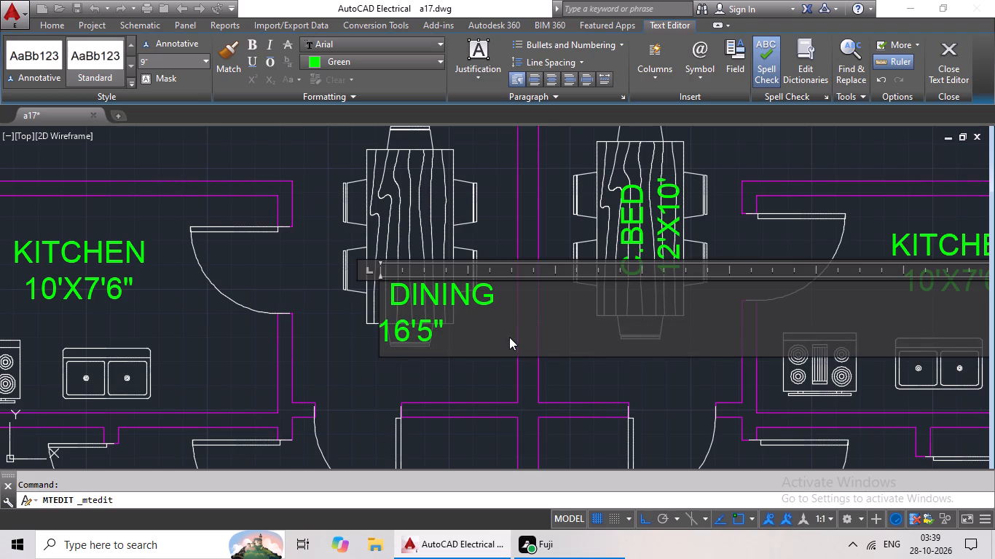
text(X10)
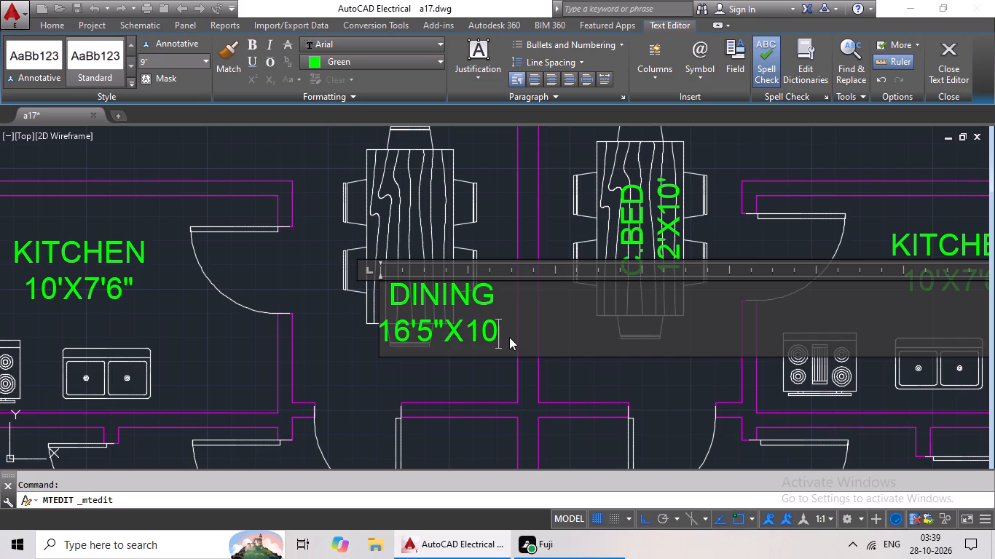
key(apostrophe)
click(506, 229)
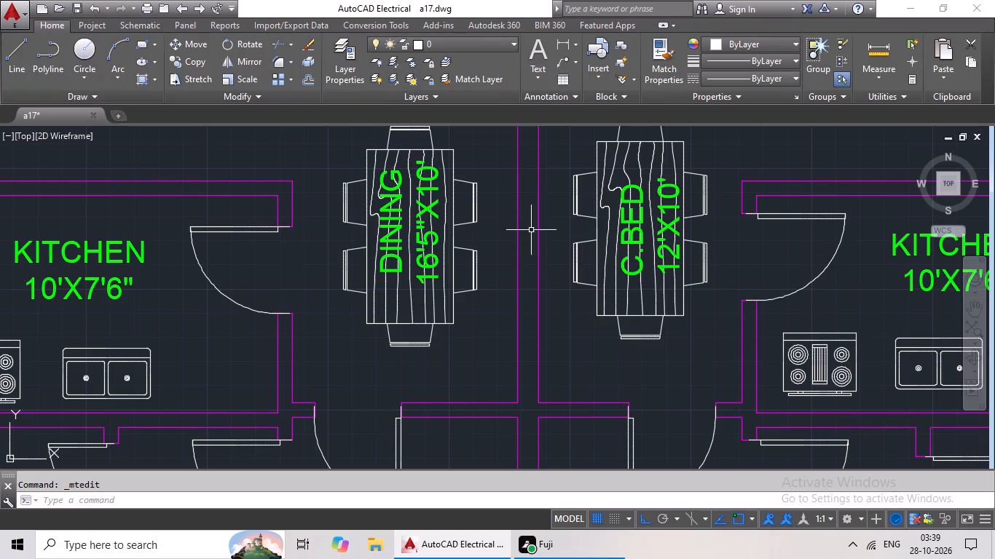
Replace the label text on the right flat's dining table with DINING and 19'5"X10' on a second line.
double_click(638, 241)
click(638, 241)
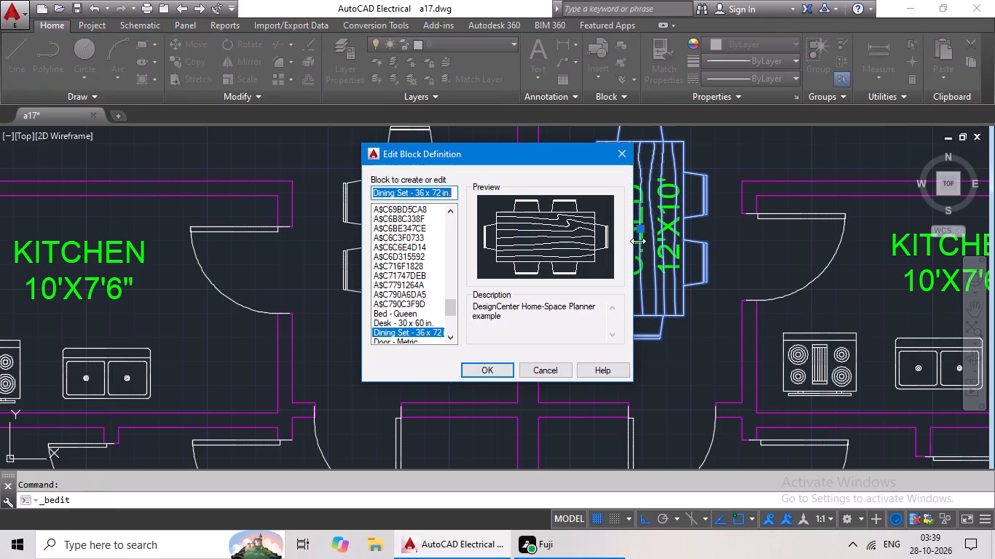
click(621, 149)
double_click(634, 223)
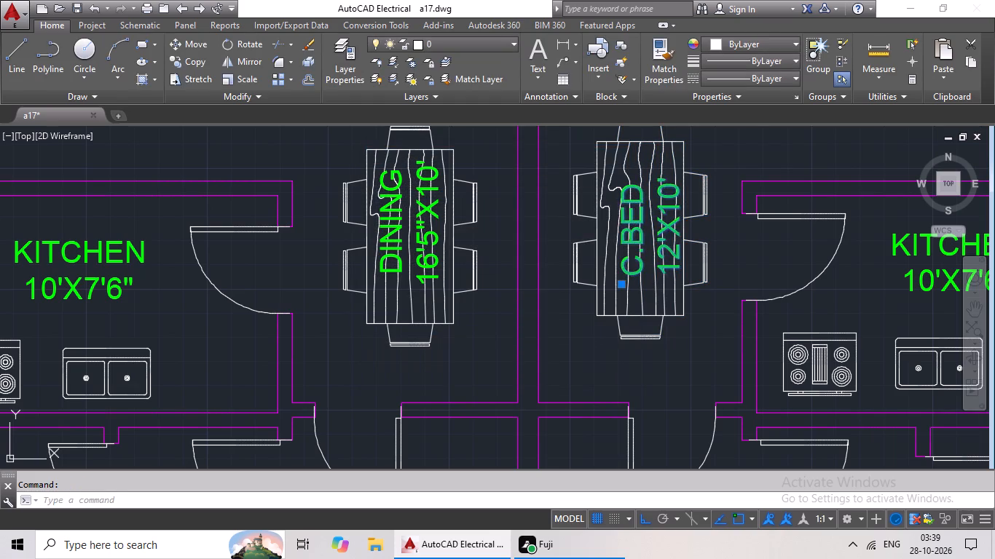
click(755, 340)
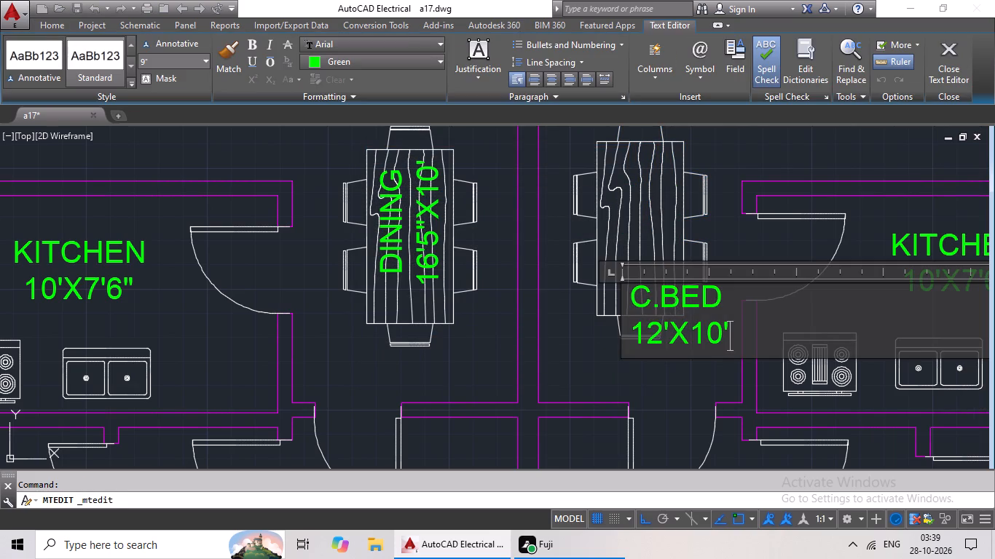
key(BackSpace)
key(BackSpace)
key(BackSpace)
key(BackSpace)
key(BackSpace)
key(BackSpace)
key(BackSpace)
key(BackSpace)
key(BackSpace)
key(BackSpace)
key(BackSpace)
key(BackSpace)
key(BackSpace)
key(BackSpace)
key(BackSpace)
key(BackSpace)
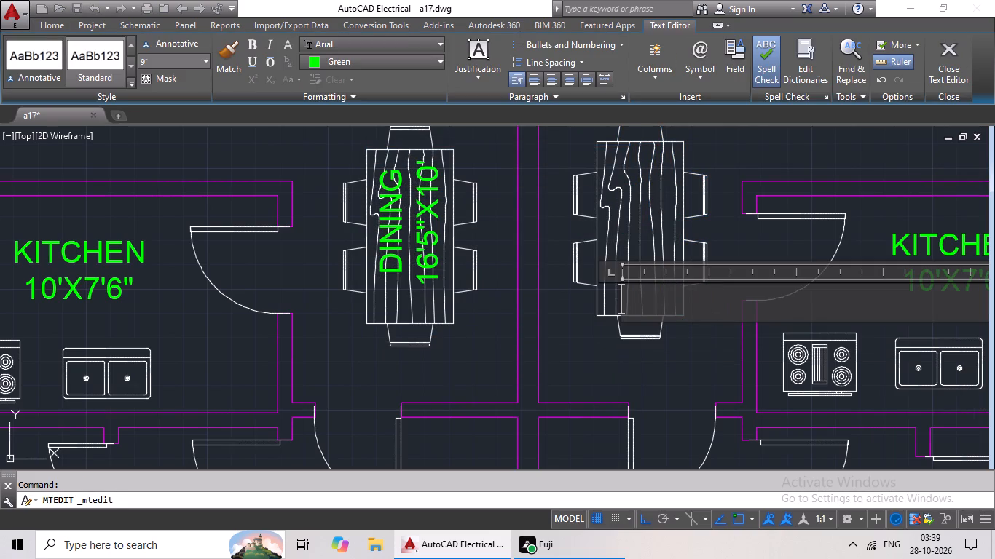
text(DINING)
key(Return)
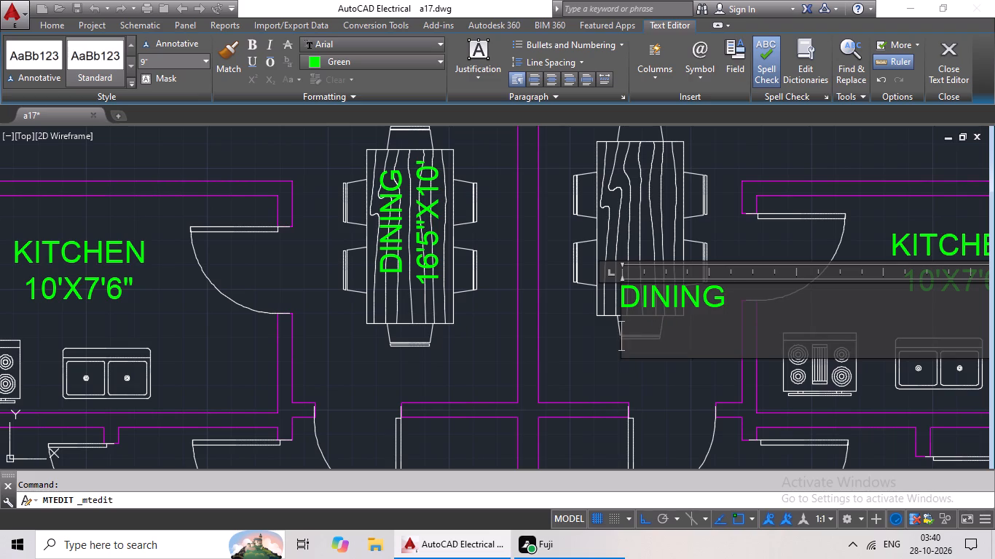
text(15)
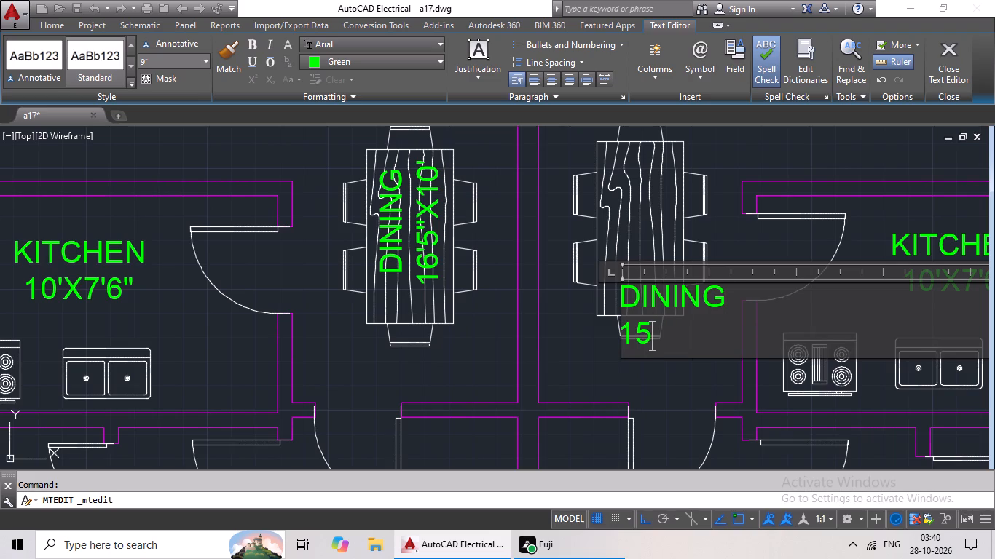
key(apostrophe)
key(BackSpace)
key(BackSpace)
text(9')
key(5)
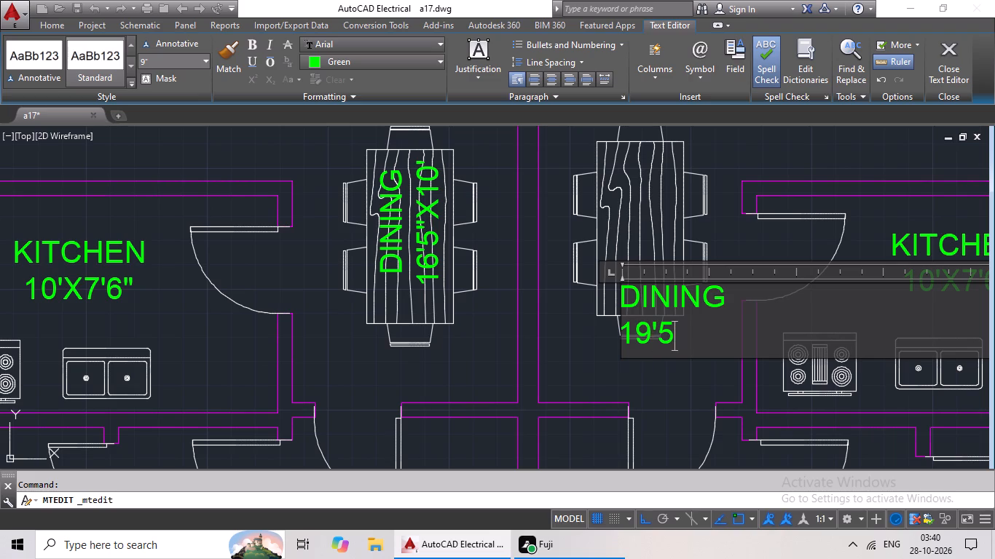
key(shift+quotedbl)
text(X10')
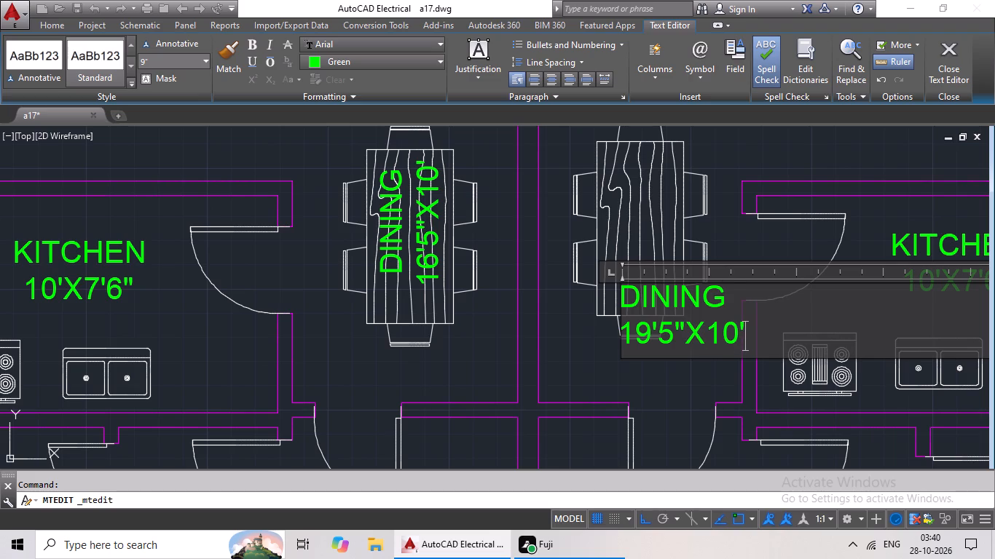
click(728, 255)
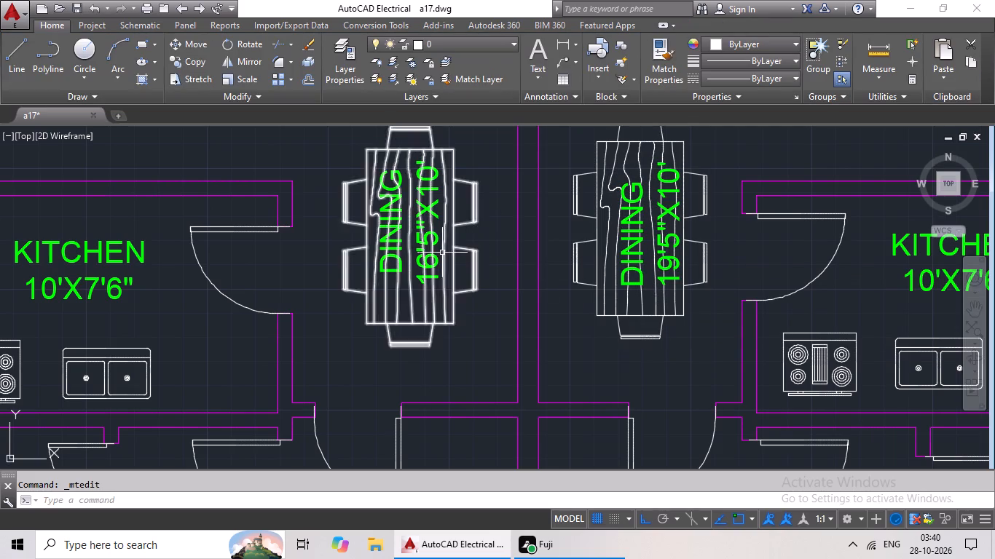
Change the size line of the left flat's DINING label to 19'5"X10'.
double_click(433, 258)
triple_click(430, 262)
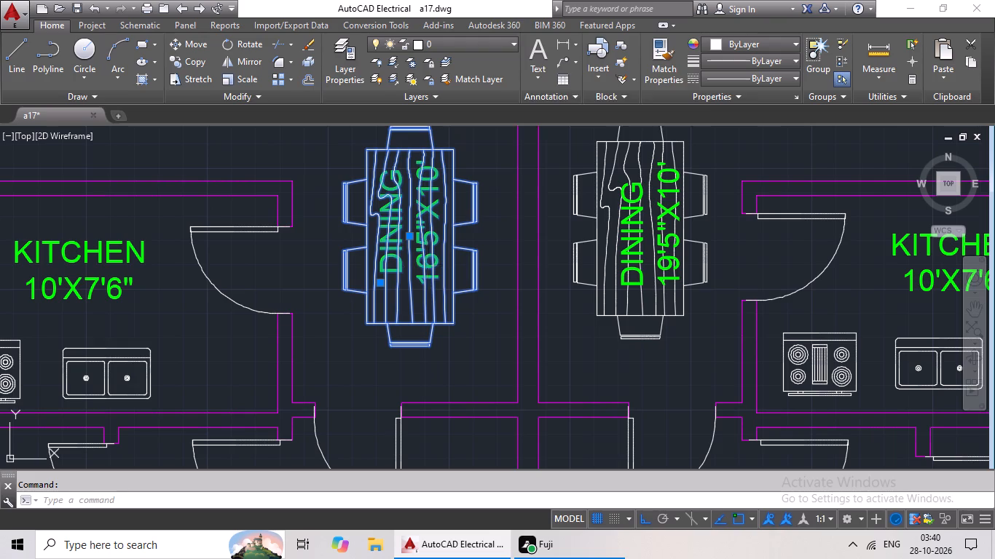
triple_click(428, 266)
double_click(428, 266)
key(Escape)
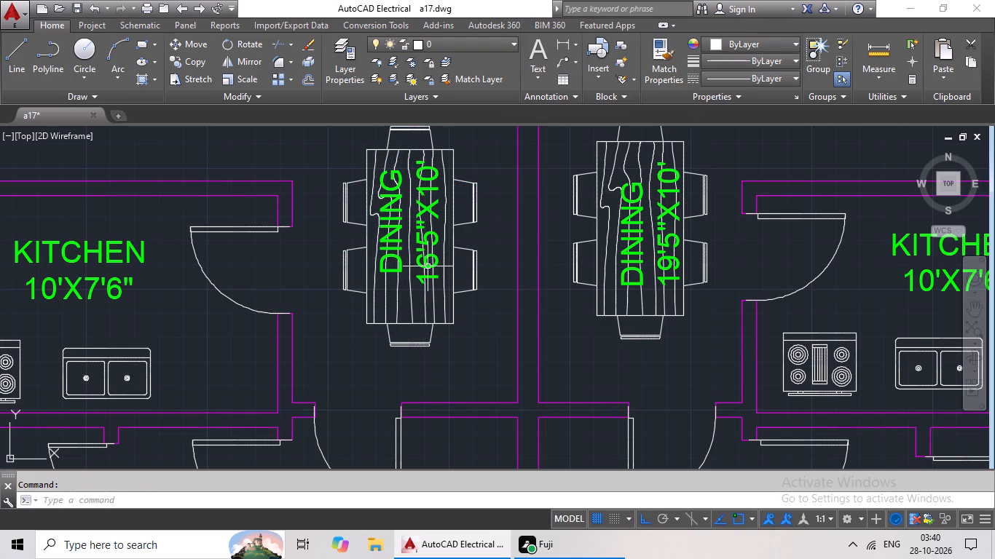
click(428, 266)
triple_click(428, 259)
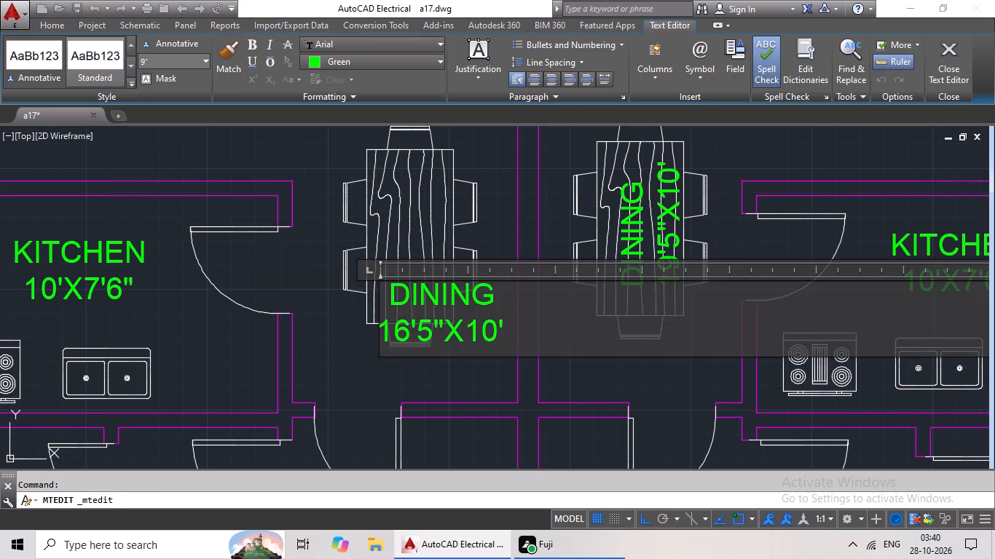
key(BackSpace)
key(9)
click(351, 374)
Replace the C.BED label in the left flat's toilet room below G.BED with BATH and 4'7"X10'4" on a second line.
scroll(471, 344, down, 3)
middle_drag(496, 329, 538, 224)
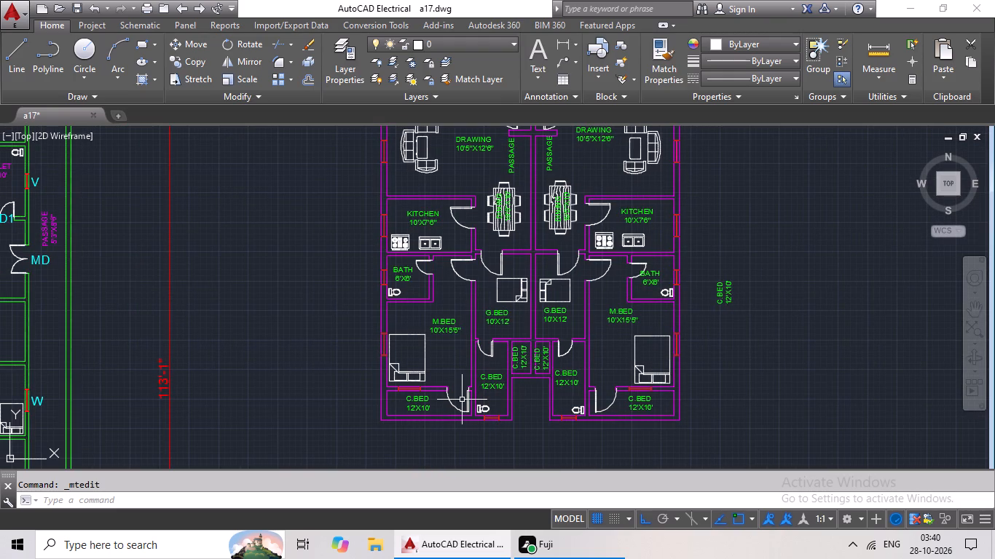
scroll(465, 391, up, 2)
middle_drag(497, 350, 398, 348)
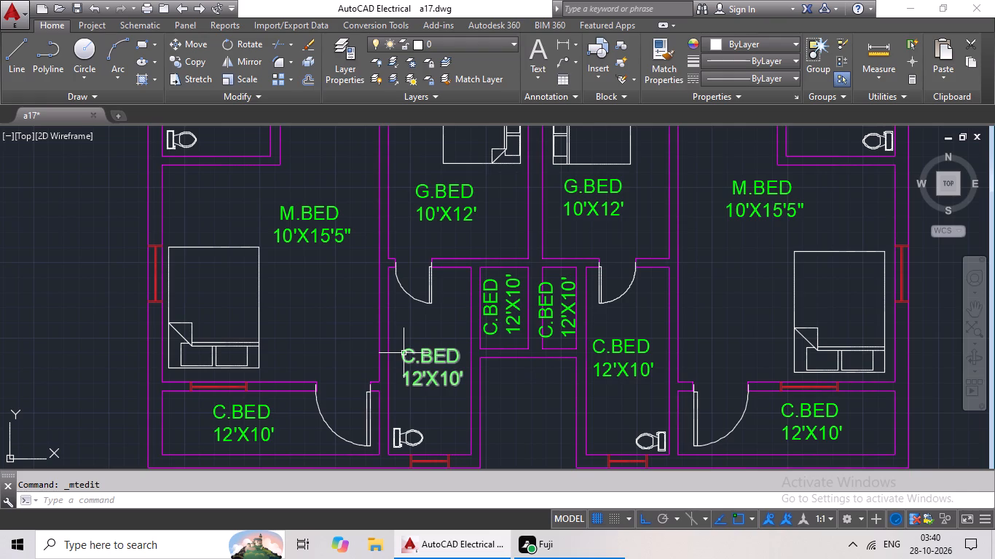
middle_drag(343, 370, 365, 279)
double_click(436, 279)
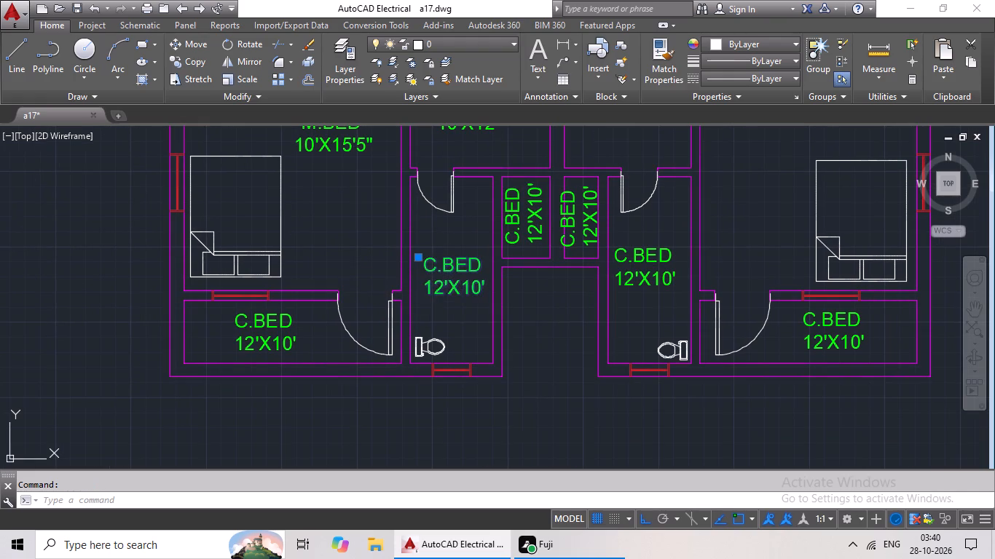
scroll(466, 287, up, 1)
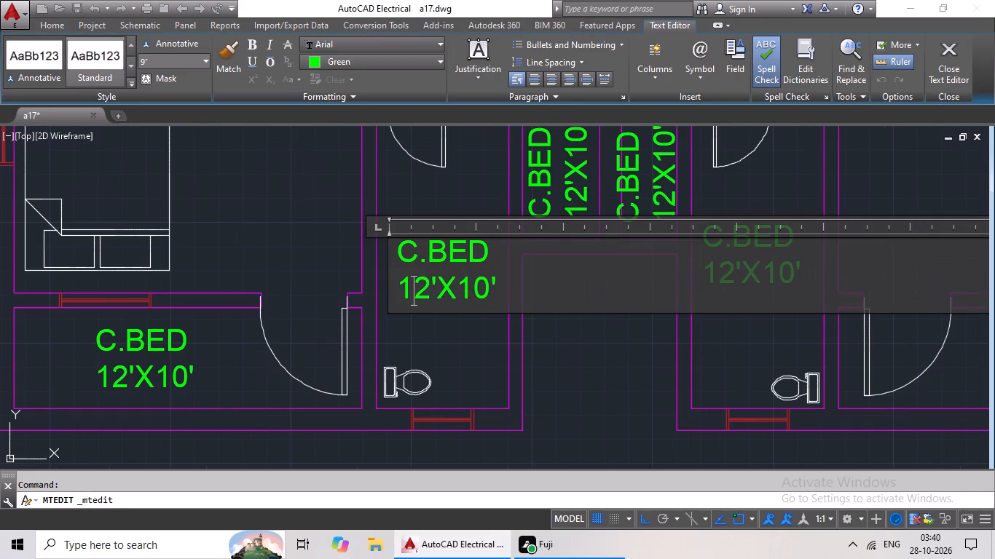
click(522, 293)
key(BackSpace)
key(BackSpace)
key(BackSpace)
key(BackSpace)
key(BackSpace)
key(BackSpace)
key(BackSpace)
key(BackSpace)
key(BackSpace)
key(BackSpace)
key(BackSpace)
key(BackSpace)
key(BackSpace)
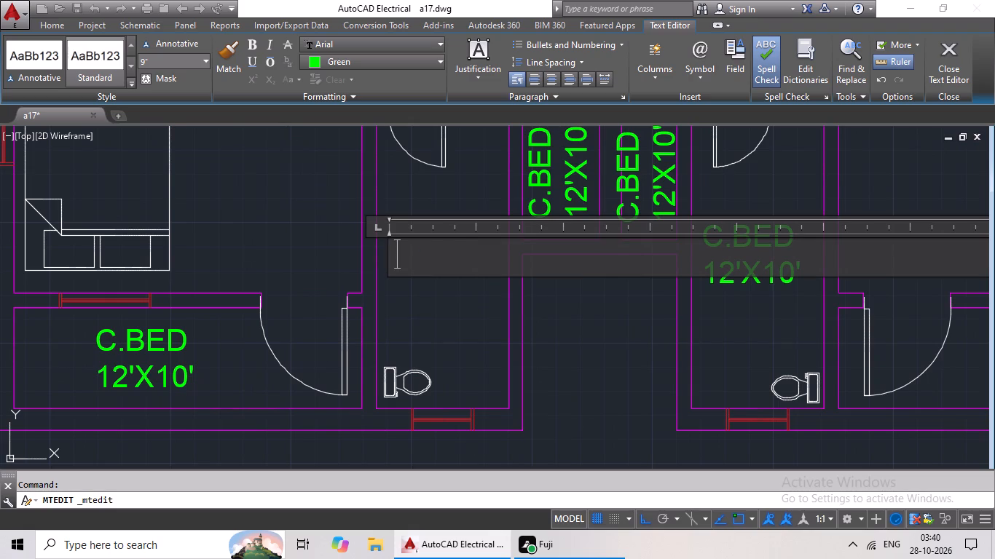
key(BackSpace)
text(BAT)
key(shift+h)
key(Return)
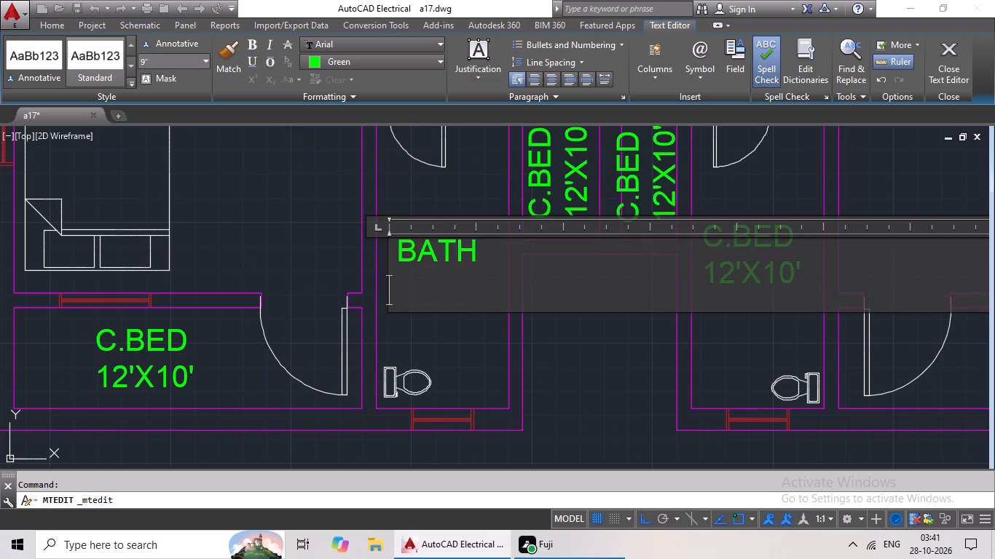
text(4'7"X)
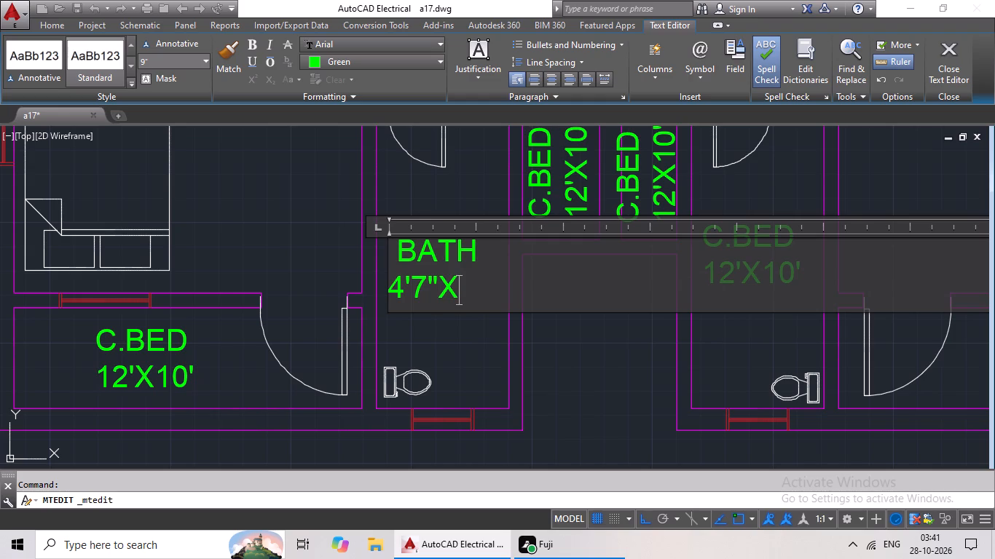
text(10')
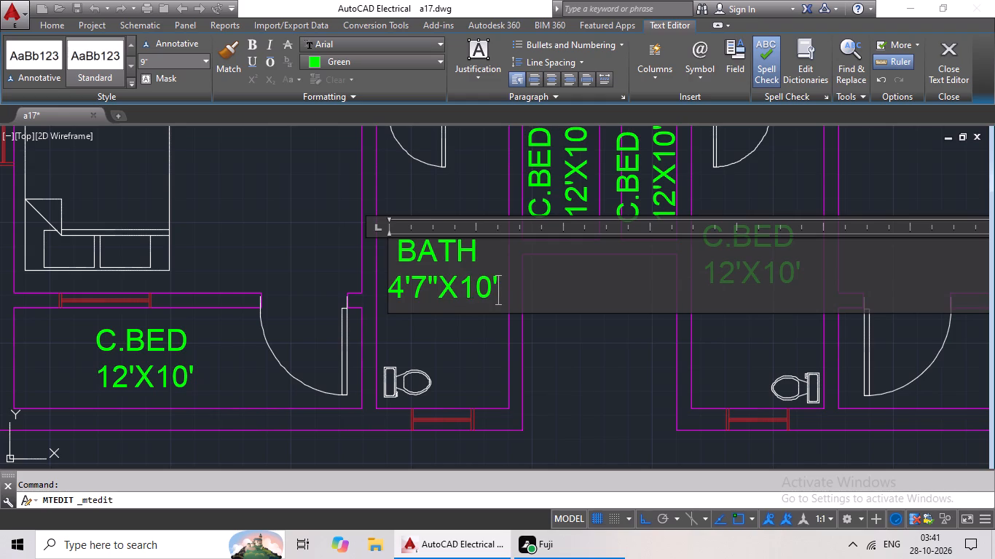
key(7)
key(BackSpace)
text(4")
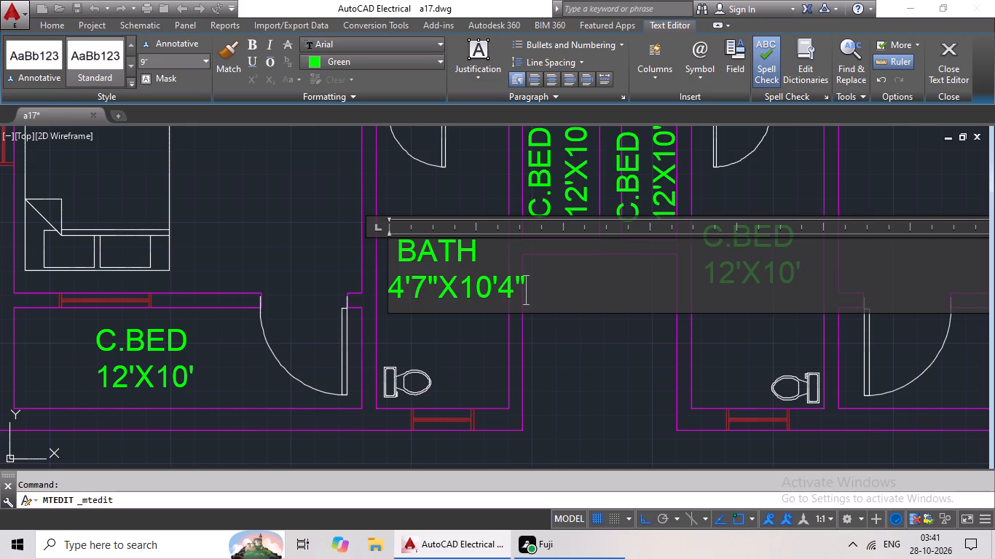
click(609, 373)
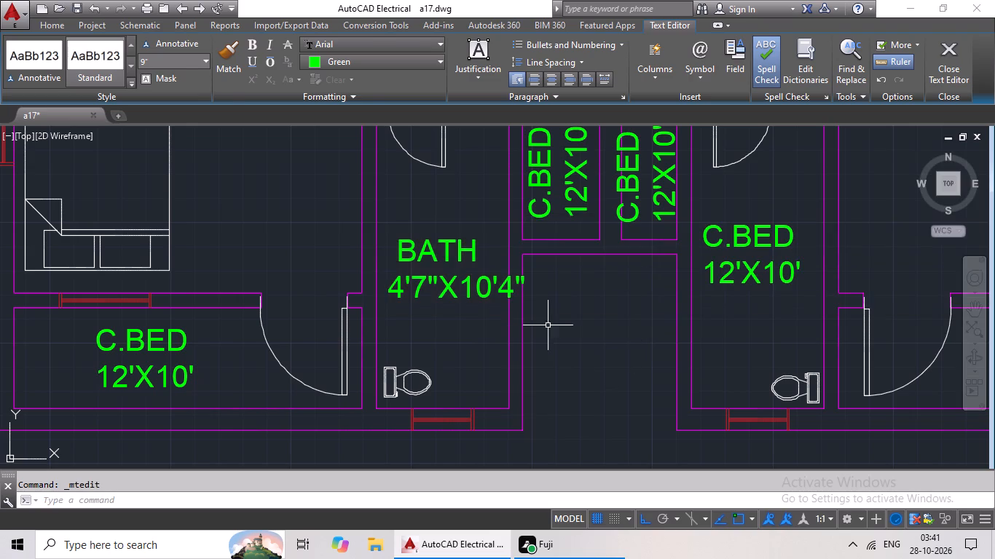
Rotate the left flat's BATH 4'7"X10'4" label by 90° so it reads upward.
click(435, 249)
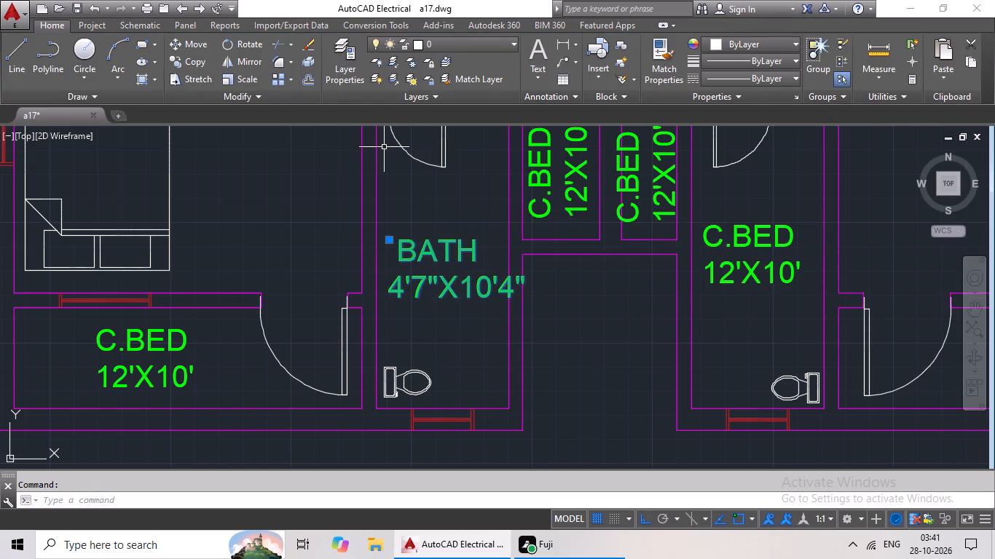
click(244, 47)
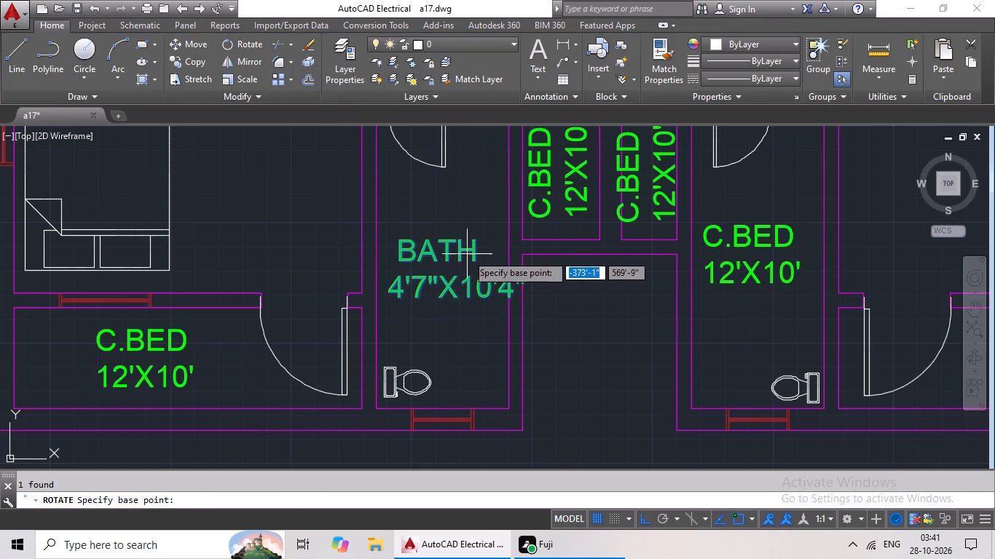
click(467, 254)
click(446, 194)
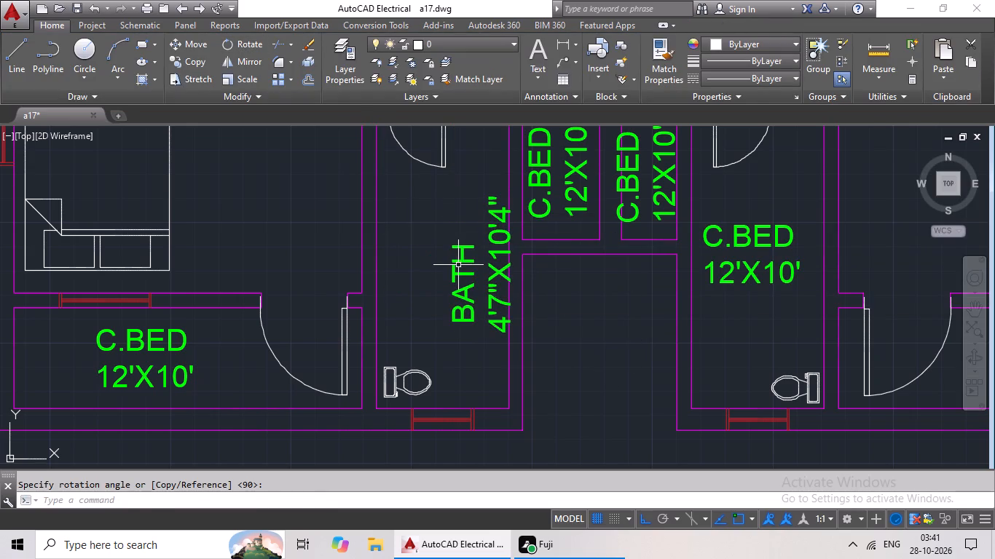
Move the rotated BATH label horizontally about 2'6" left so it fits between the room's walls.
click(459, 265)
click(464, 278)
click(469, 277)
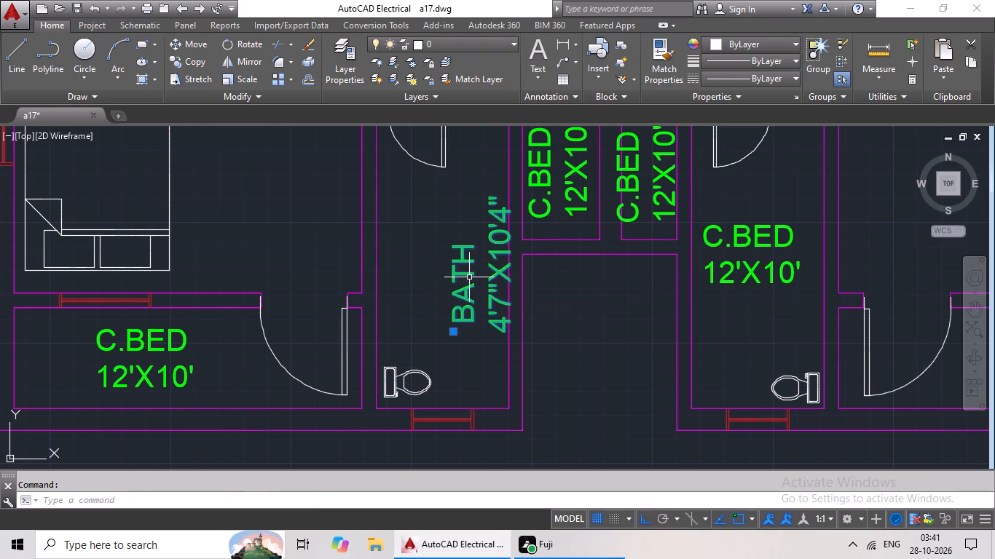
drag(189, 38, 189, 45)
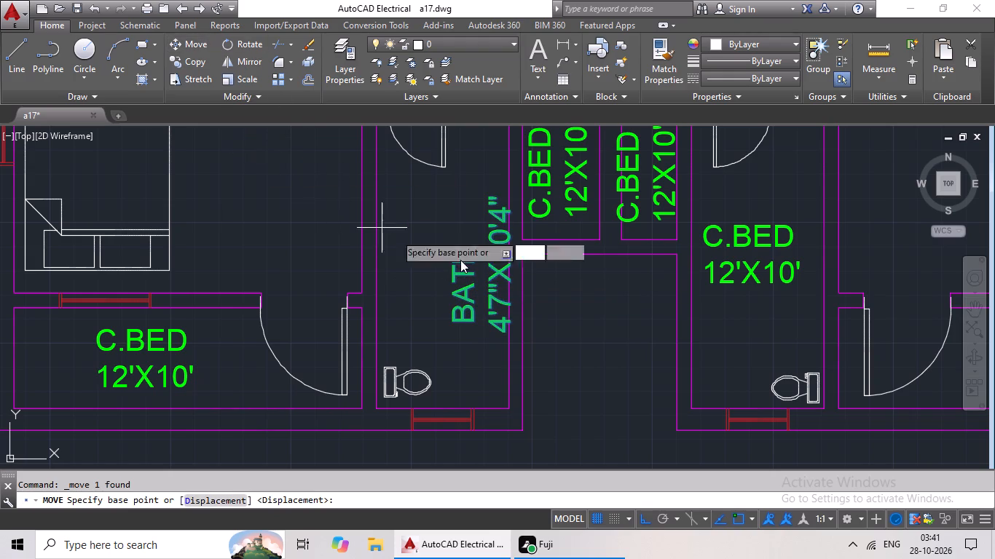
drag(483, 276, 474, 260)
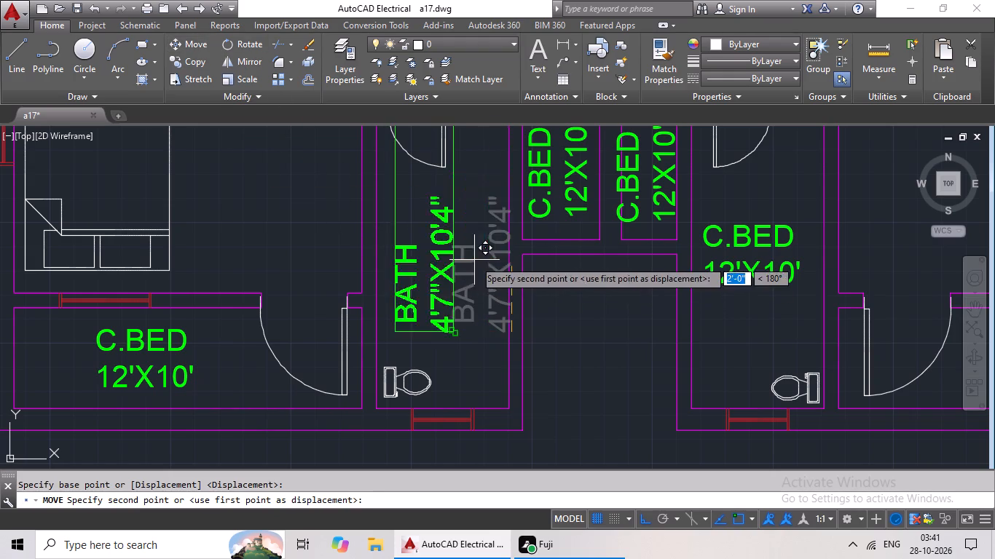
drag(474, 260, 438, 271)
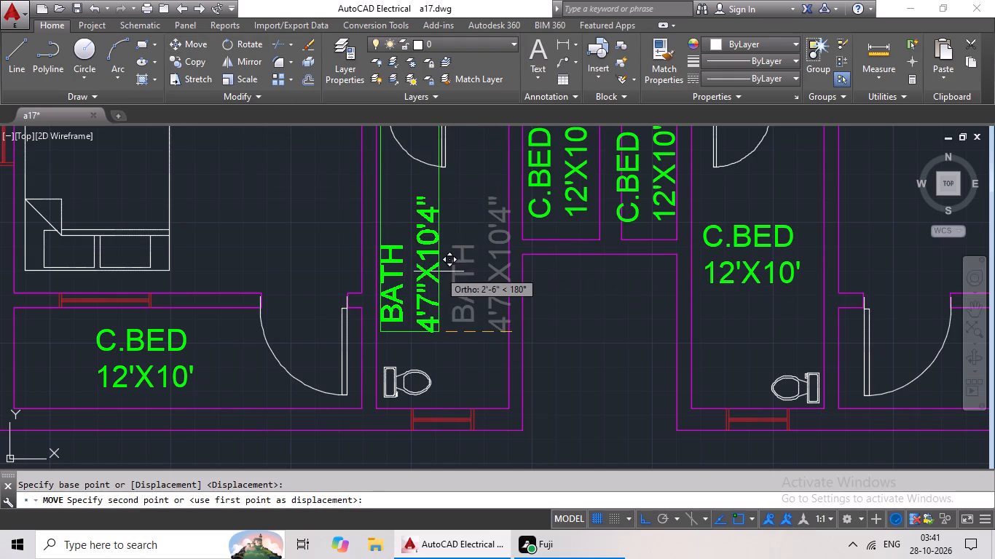
drag(438, 271, 441, 280)
click(441, 280)
Replace the rotated C.BED label in the left flat's small space beside the bath with BALCONY and 4'11"X4'6" on a second line.
scroll(476, 317, down, 2)
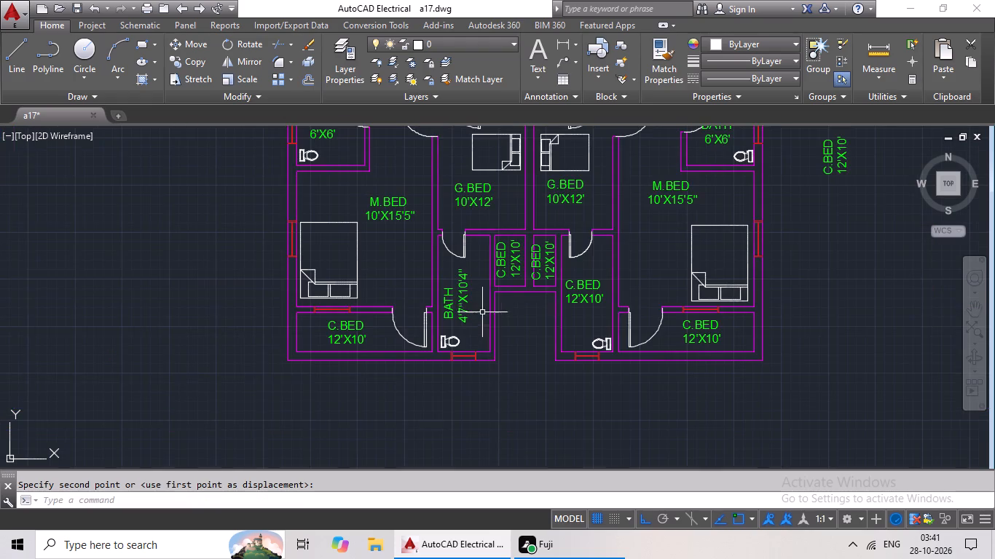
middle_drag(494, 309, 392, 308)
double_click(406, 263)
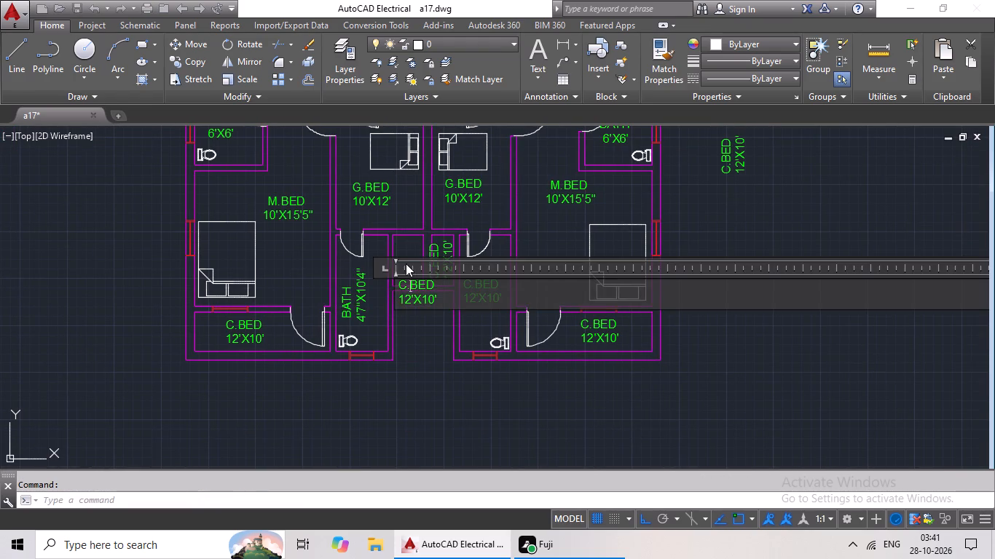
scroll(422, 287, up, 3)
click(496, 323)
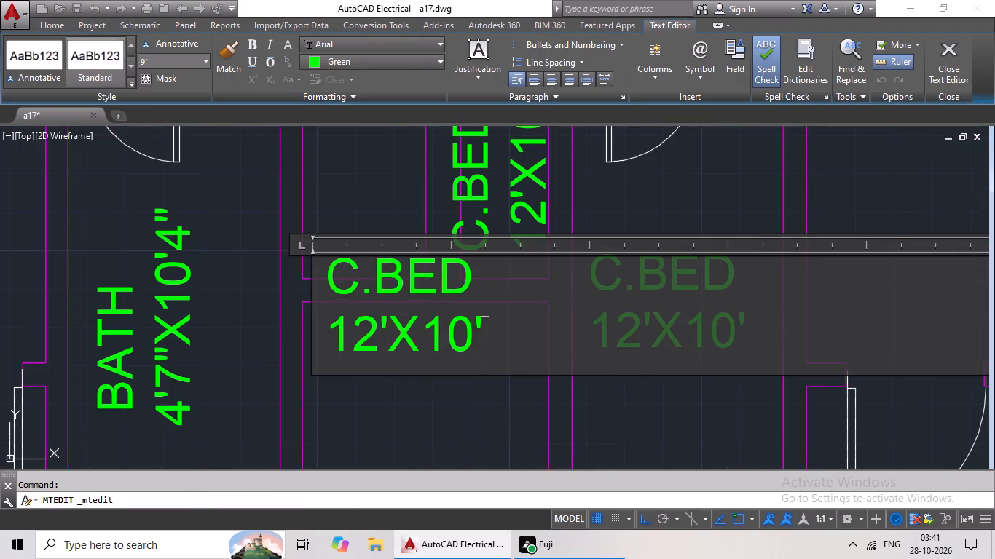
key(BackSpace)
key(BackSpace)
key(BackSpace)
key(BackSpace)
key(BackSpace)
key(BackSpace)
key(BackSpace)
key(BackSpace)
key(BackSpace)
key(BackSpace)
key(BackSpace)
key(BackSpace)
key(BackSpace)
key(BackSpace)
key(BackSpace)
key(BackSpace)
text(BALCONY)
key(Return)
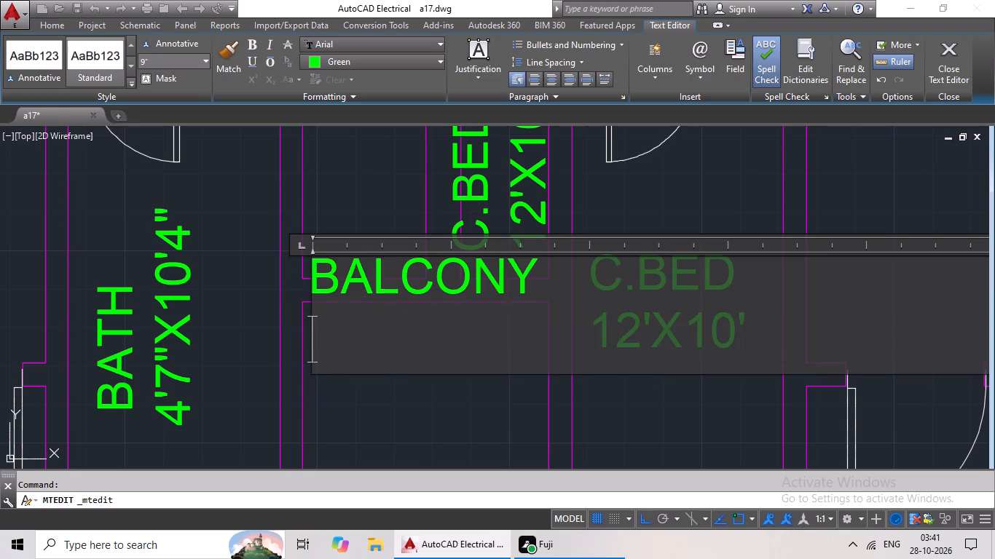
key(4)
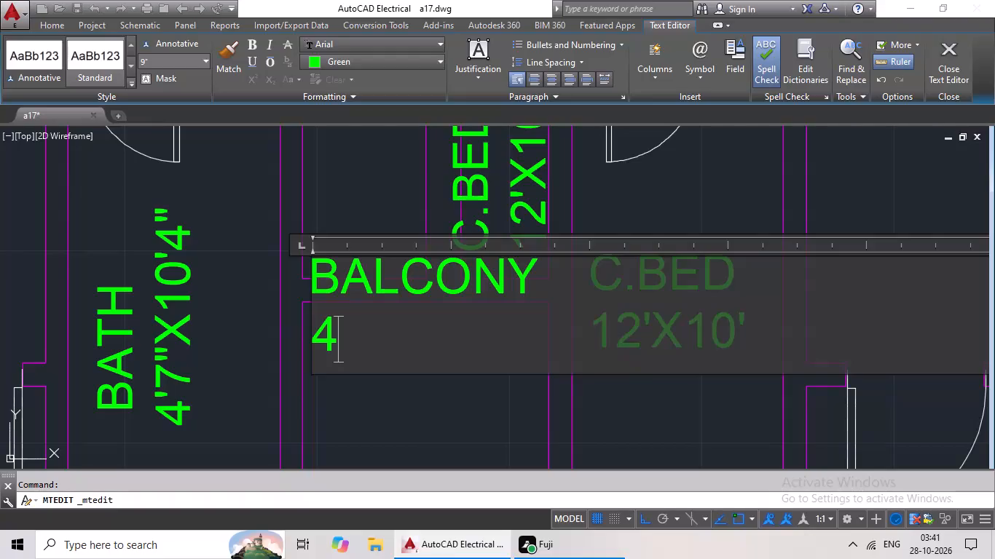
key(apostrophe)
text(11"X)
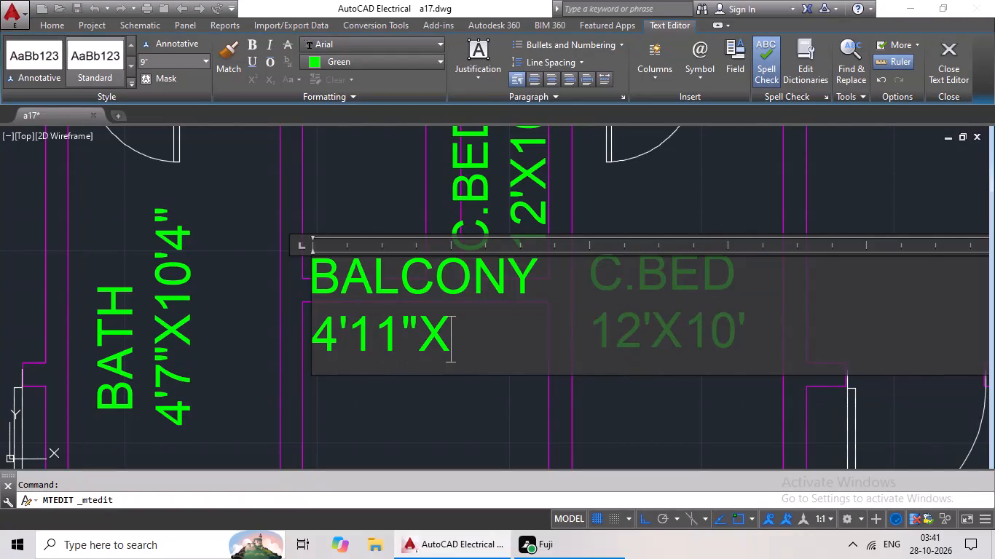
text(4'6")
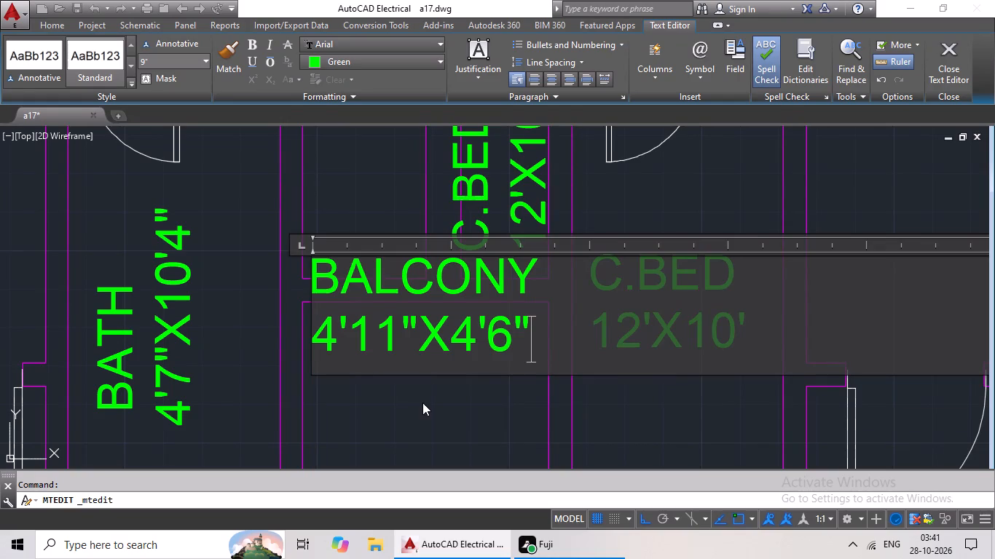
click(422, 403)
Replace the rotated C.BED label in the right flat's small space beside the bath with BALCONY and 4'11"X4'6" on a second line.
double_click(477, 175)
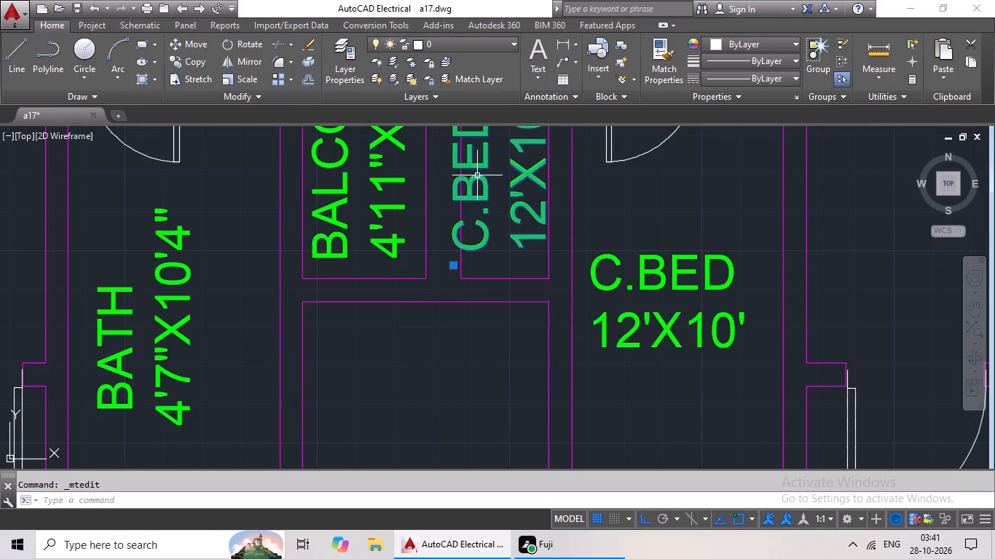
key(BackSpace)
key(BackSpace)
key(BackSpace)
key(BackSpace)
key(BackSpace)
key(BackSpace)
key(BackSpace)
key(BackSpace)
key(BackSpace)
key(BackSpace)
key(BackSpace)
key(BackSpace)
key(BackSpace)
key(BackSpace)
key(BackSpace)
key(BackSpace)
key(BackSpace)
key(BackSpace)
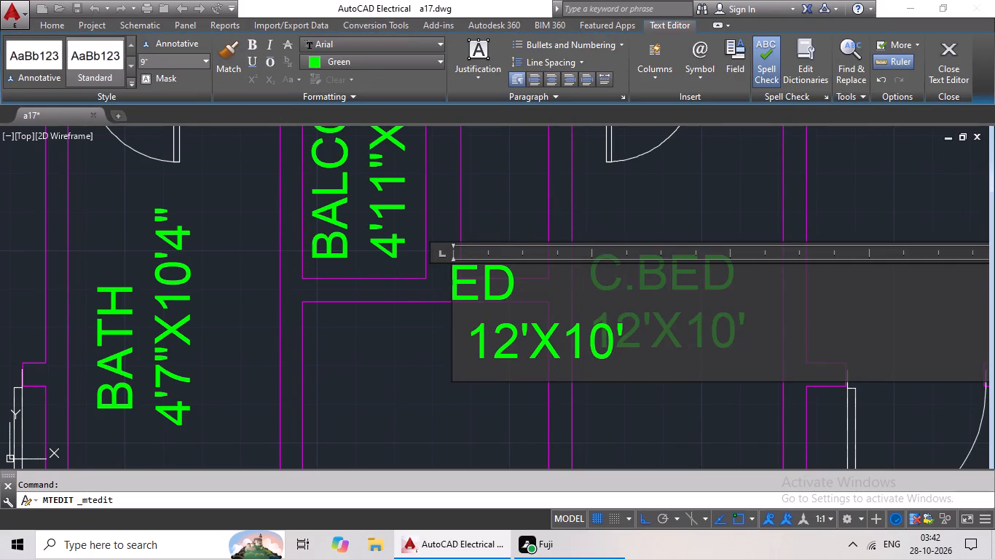
click(646, 322)
key(BackSpace)
key(BackSpace)
key(BackSpace)
key(BackSpace)
key(BackSpace)
key(BackSpace)
key(BackSpace)
key(BackSpace)
key(BackSpace)
key(BackSpace)
key(BackSpace)
key(BackSpace)
key(BackSpace)
key(BackSpace)
key(BackSpace)
key(BackSpace)
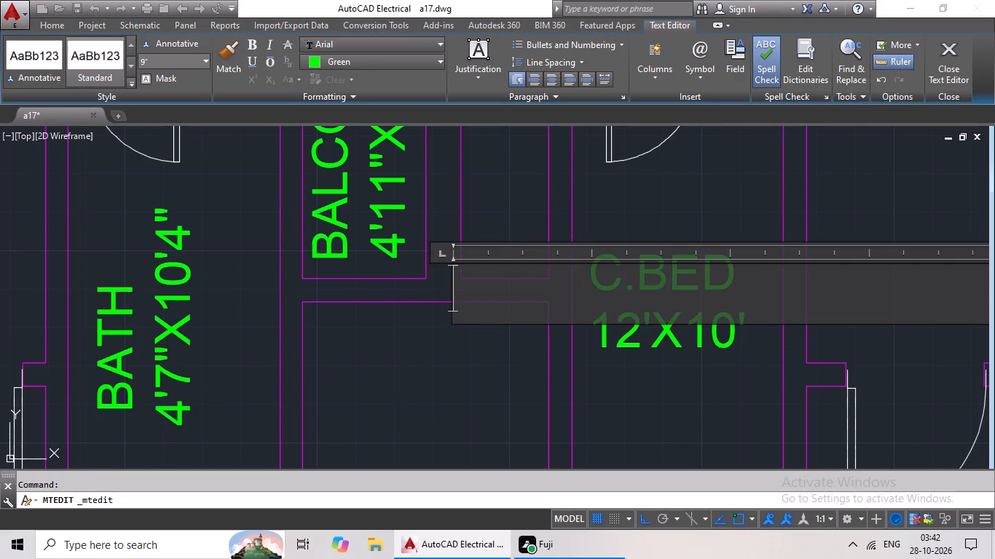
text(BAL)
key(shift+v)
key(shift+BackSpace)
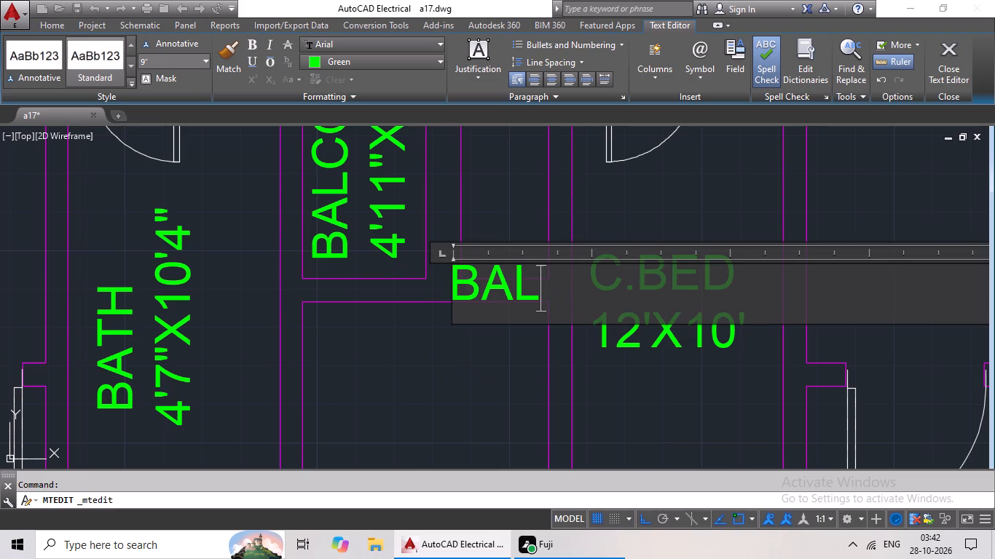
text(CONY)
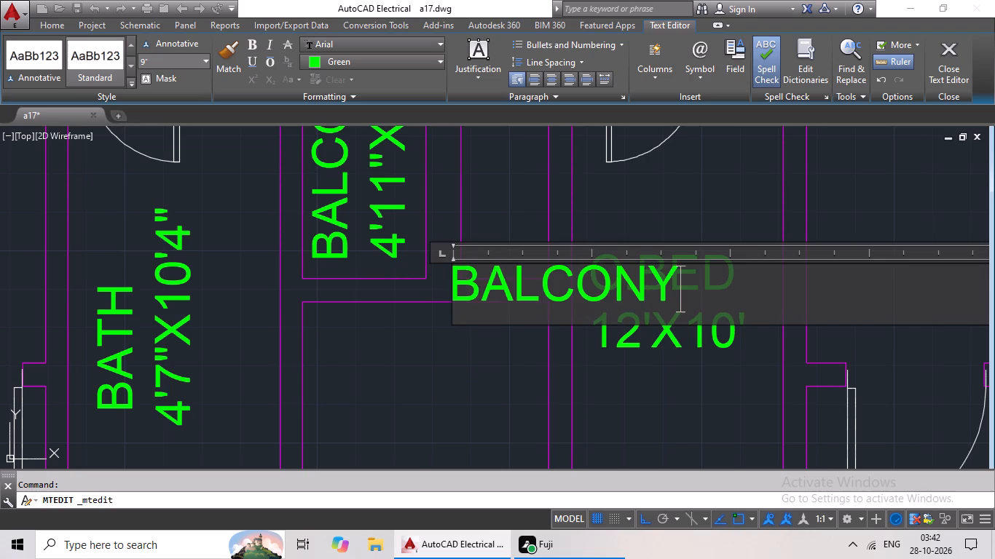
key(Return)
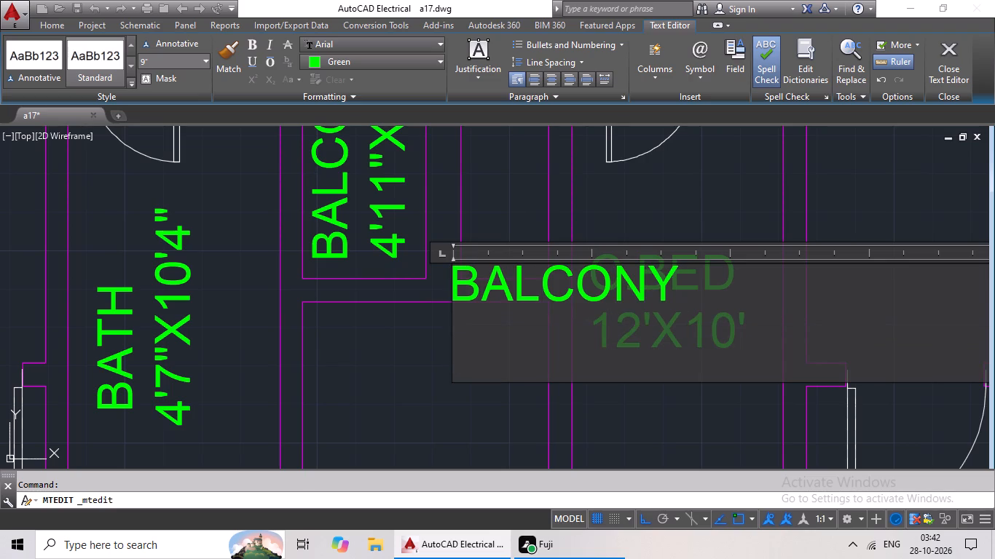
key(4)
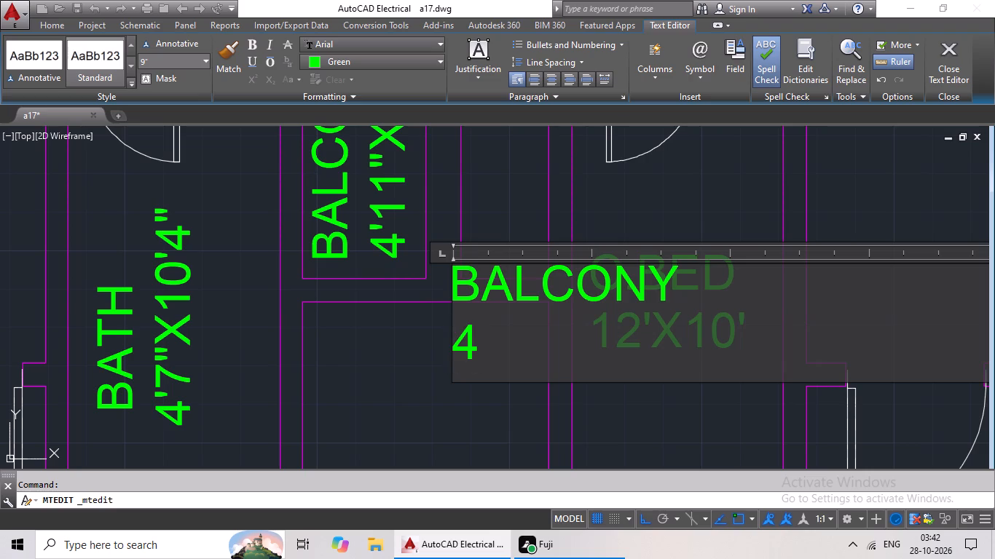
text('11"X)
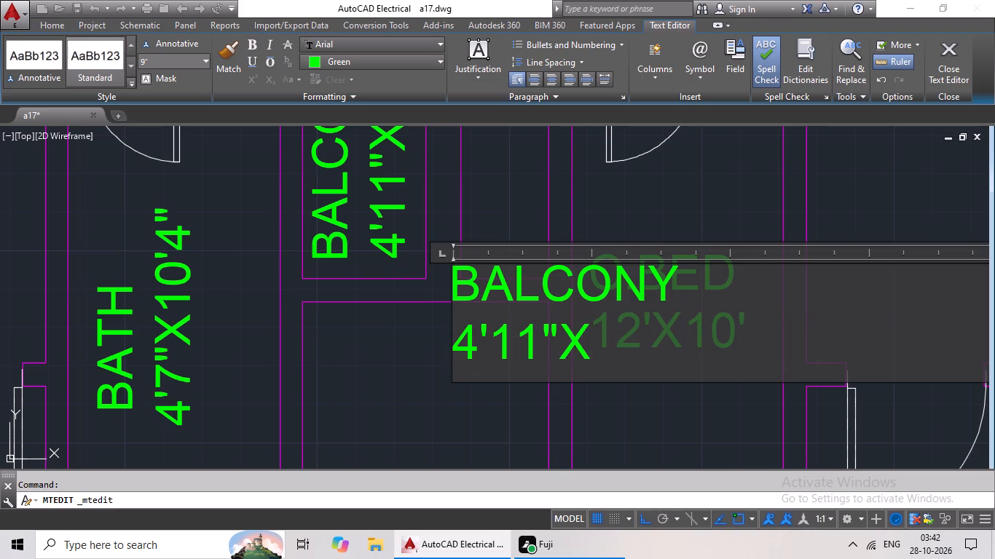
text(4'6")
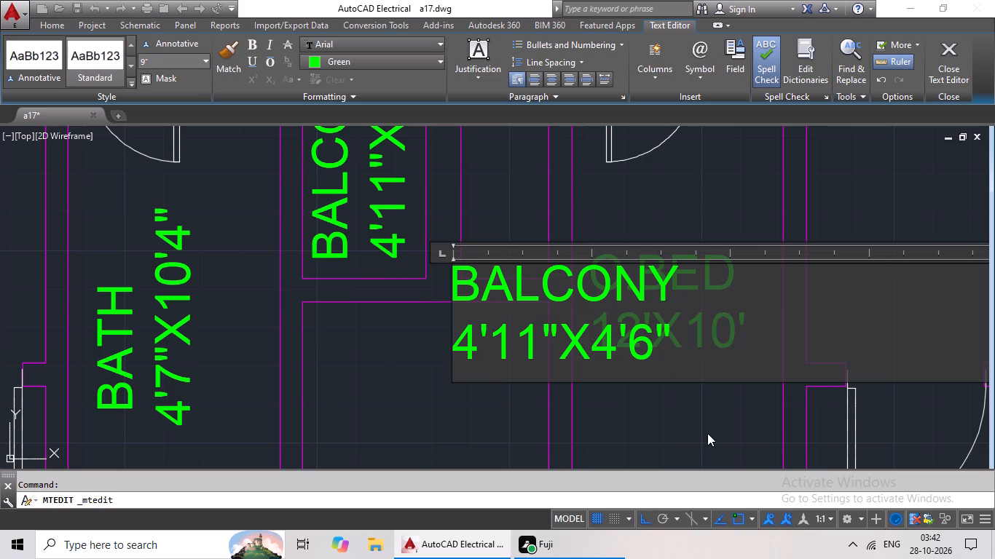
click(707, 433)
Replace the C.BED label in the right flat's toilet room below G.BED with BATH and 4'7"X10'4" on a second line.
click(654, 274)
double_click(654, 274)
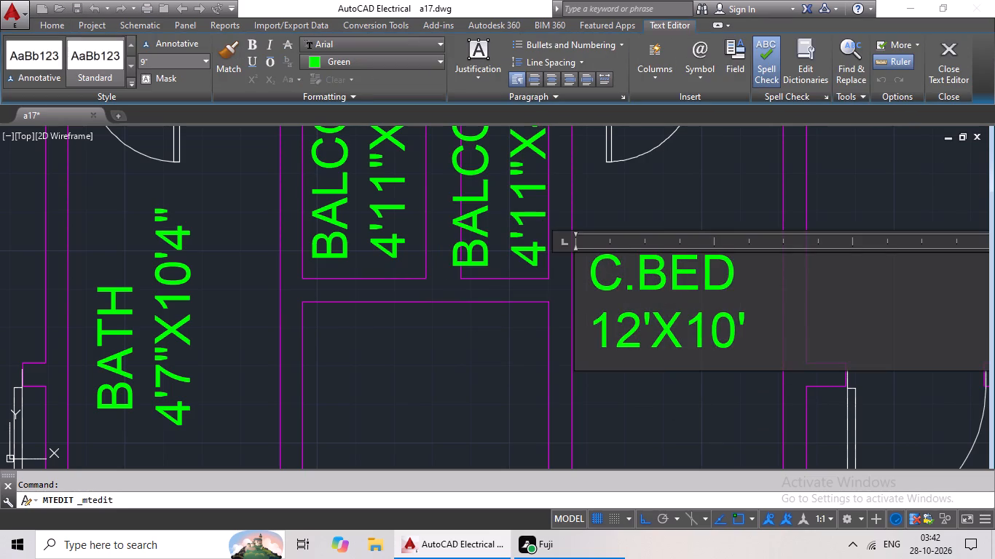
click(758, 317)
key(BackSpace)
key(BackSpace)
key(BackSpace)
key(BackSpace)
key(BackSpace)
key(BackSpace)
key(BackSpace)
key(BackSpace)
key(BackSpace)
key(BackSpace)
key(BackSpace)
key(BackSpace)
key(BackSpace)
key(BackSpace)
key(BackSpace)
key(BackSpace)
key(BackSpace)
key(BackSpace)
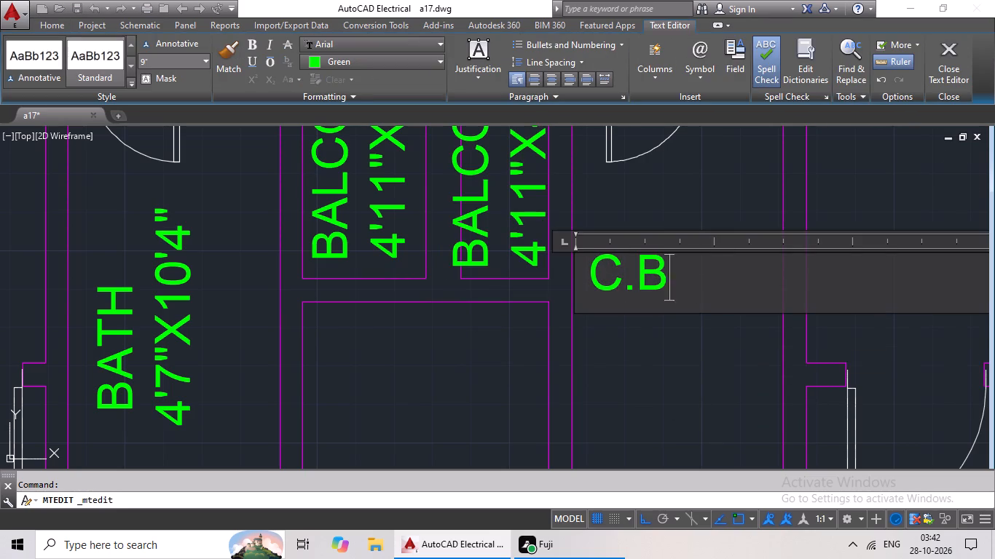
text(BATH)
key(shift+Return)
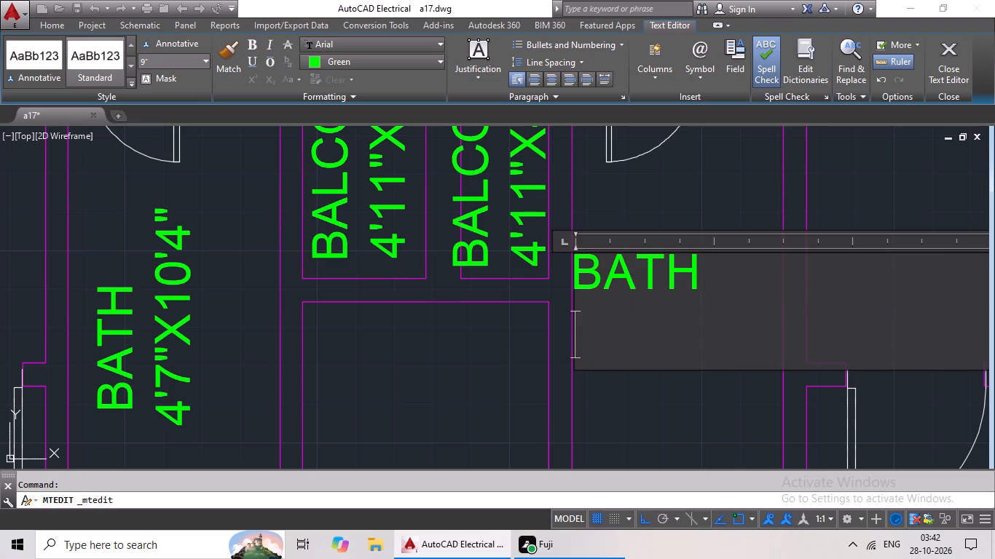
text(4'7)
key(shift+quotedbl)
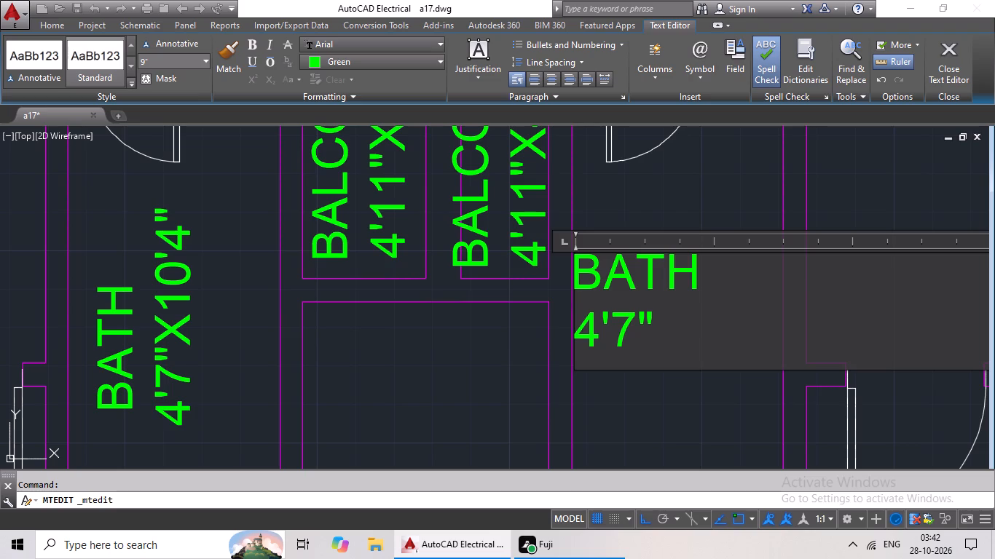
key(shift+x)
text(10'4")
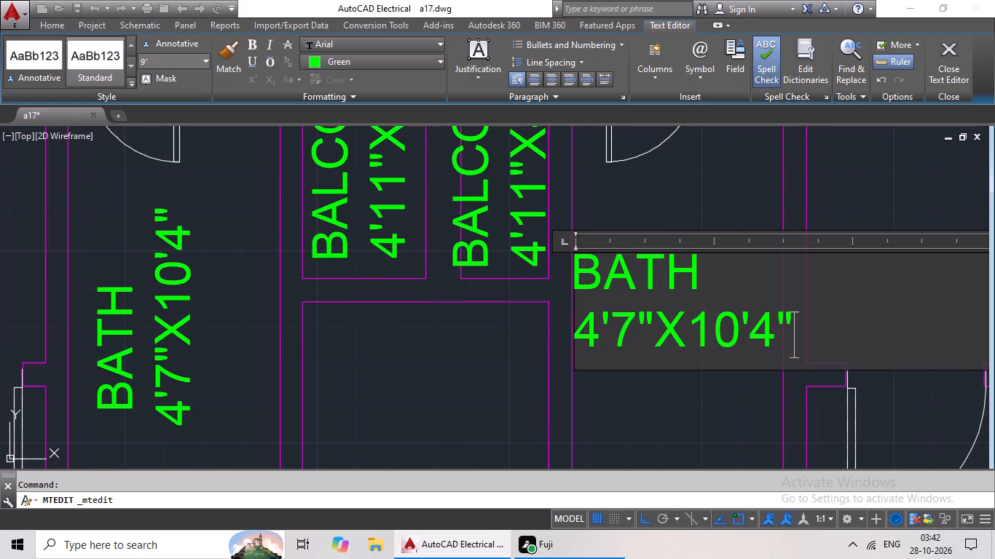
click(720, 399)
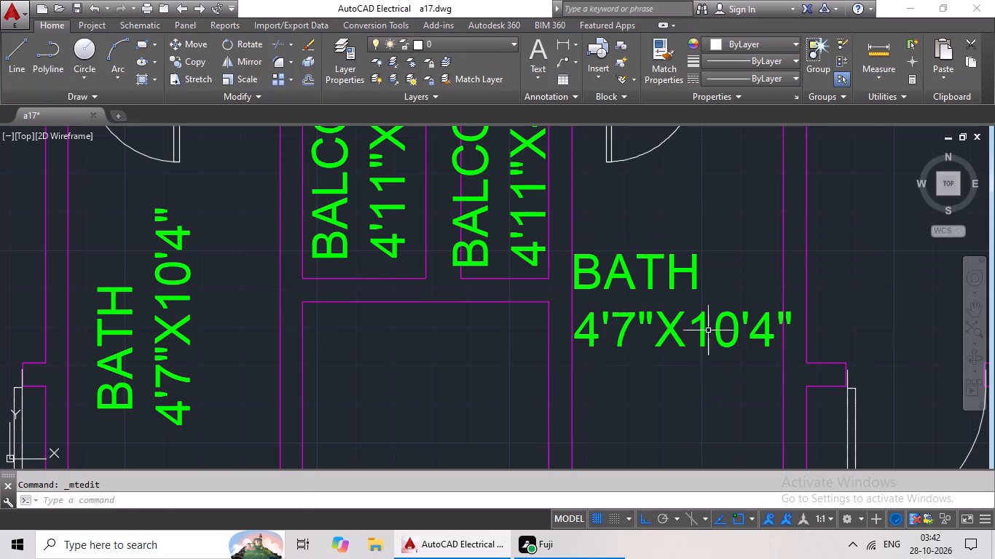
Rotate the right flat's BATH 4'7"X10'4" label by 90° so it reads upward.
click(708, 330)
click(676, 328)
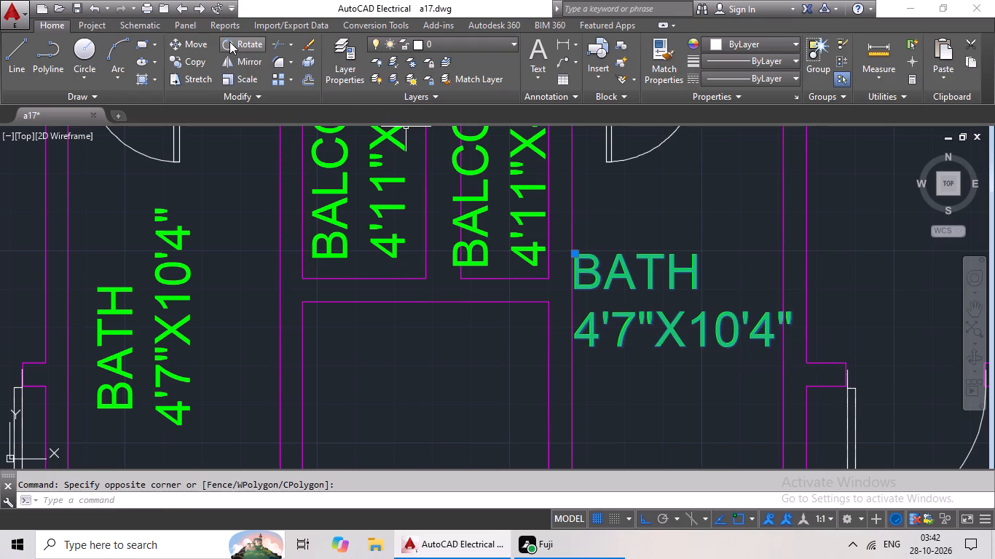
click(229, 41)
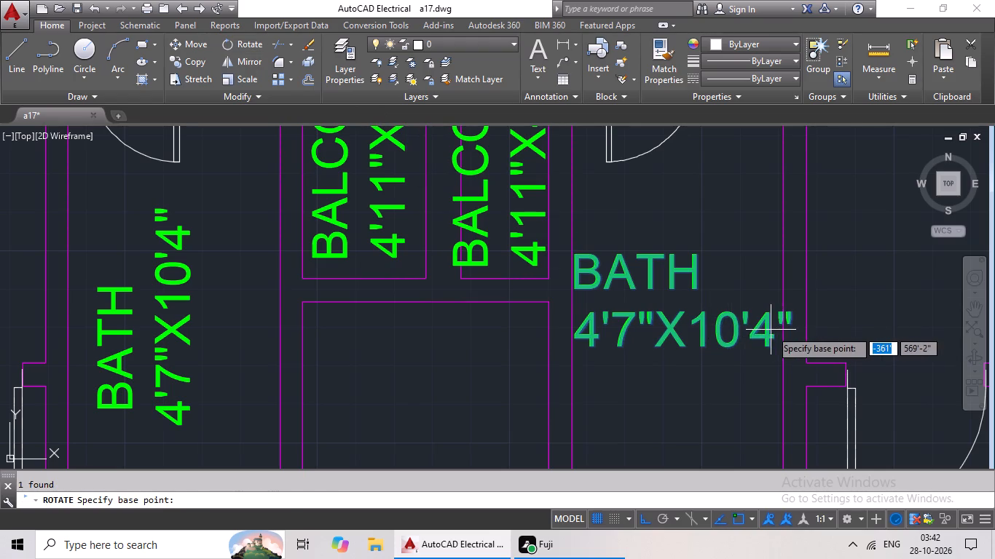
drag(771, 330, 768, 320)
click(705, 228)
Move the right flat's rotated BATH label straight up about 4', clear of the toilet fixture.
scroll(808, 322, down, 2)
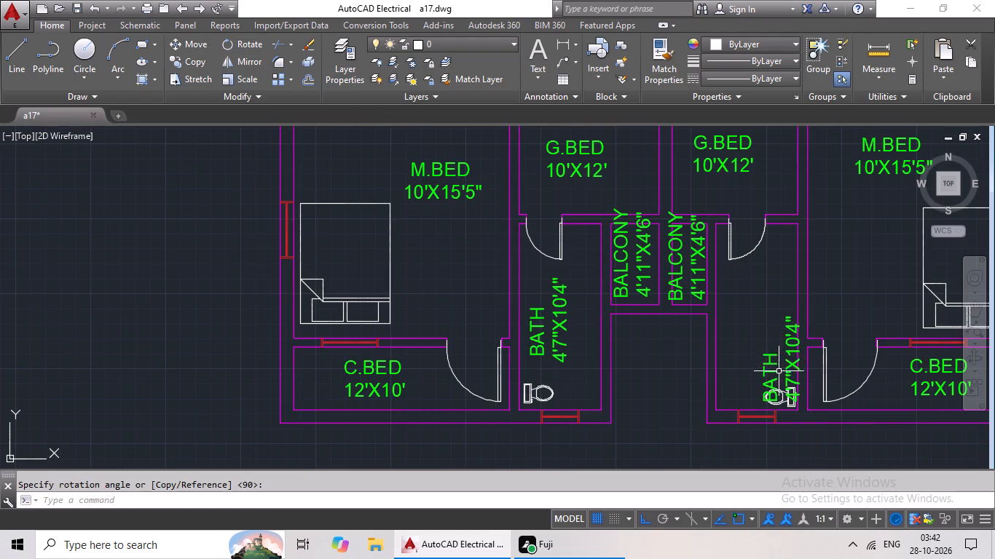
click(778, 372)
click(194, 48)
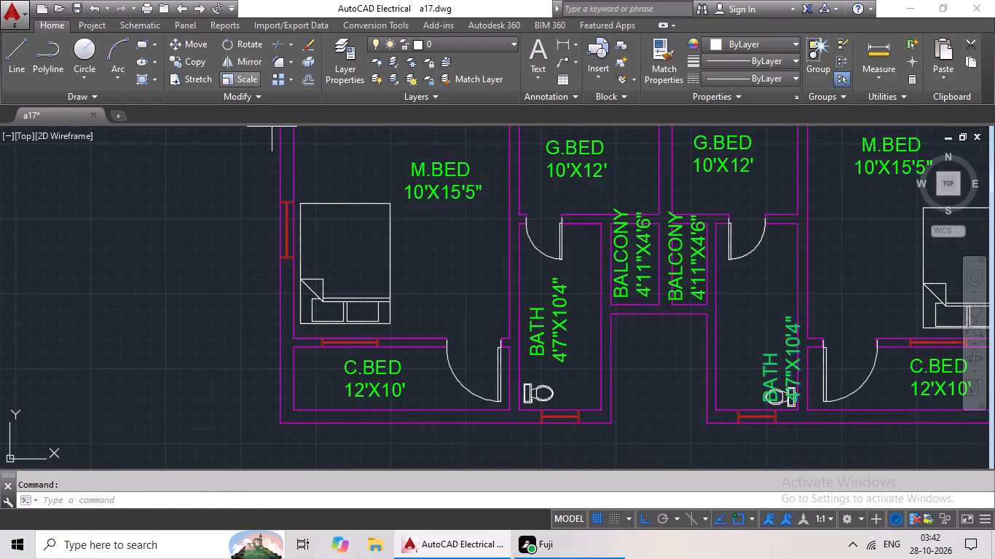
drag(793, 376, 758, 309)
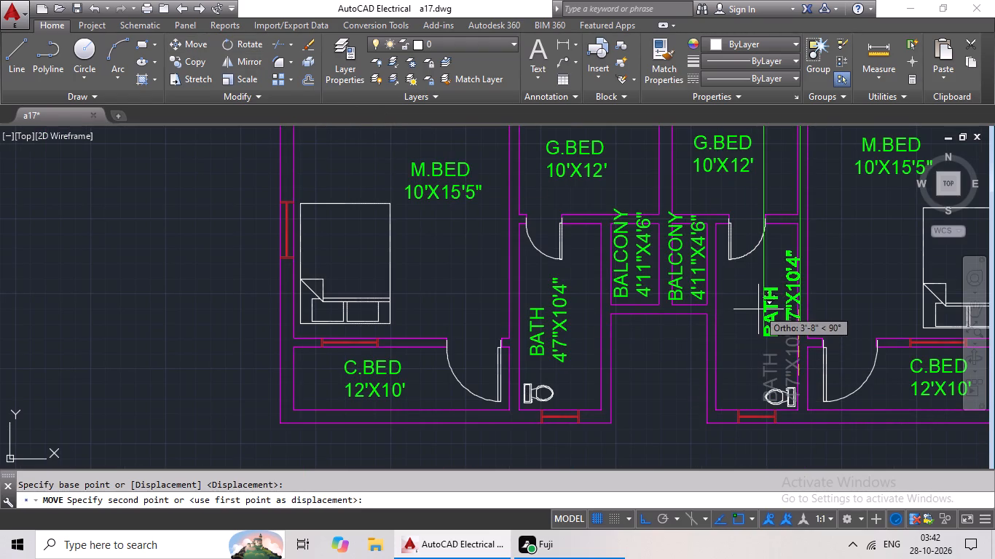
drag(758, 309, 726, 305)
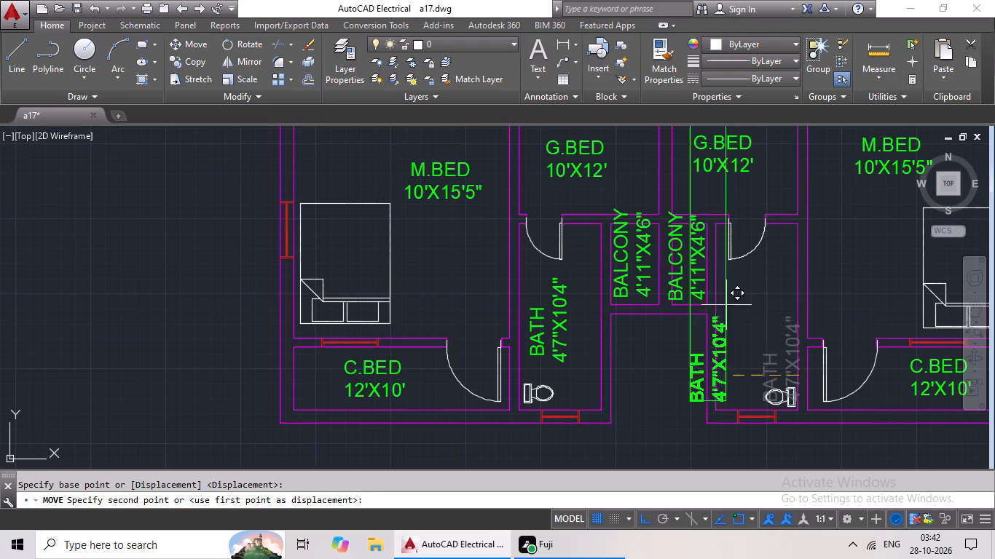
drag(726, 305, 728, 301)
click(728, 301)
Turn off the grid display and move the right flat's rotated BATH label horizontally about 2' left, between the room's walls.
click(767, 301)
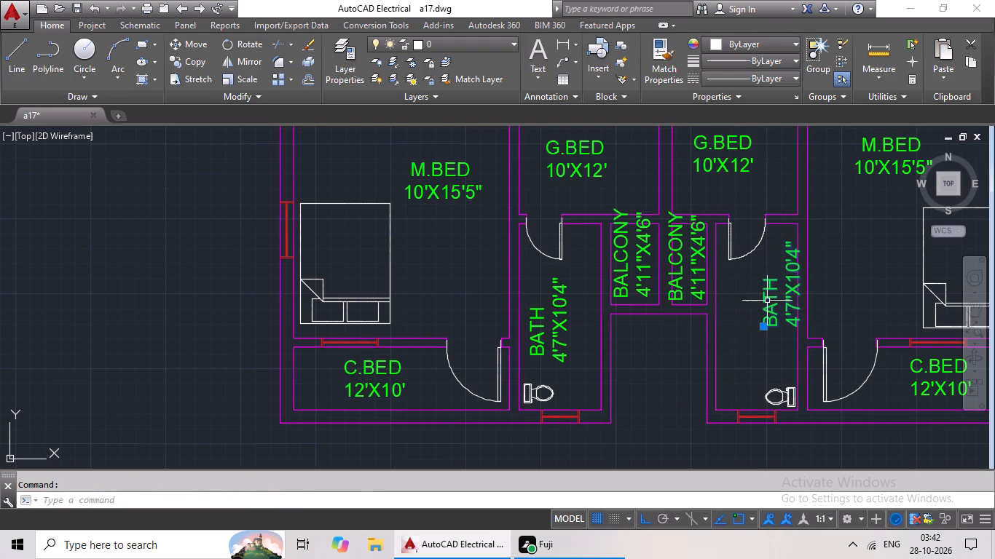
click(599, 516)
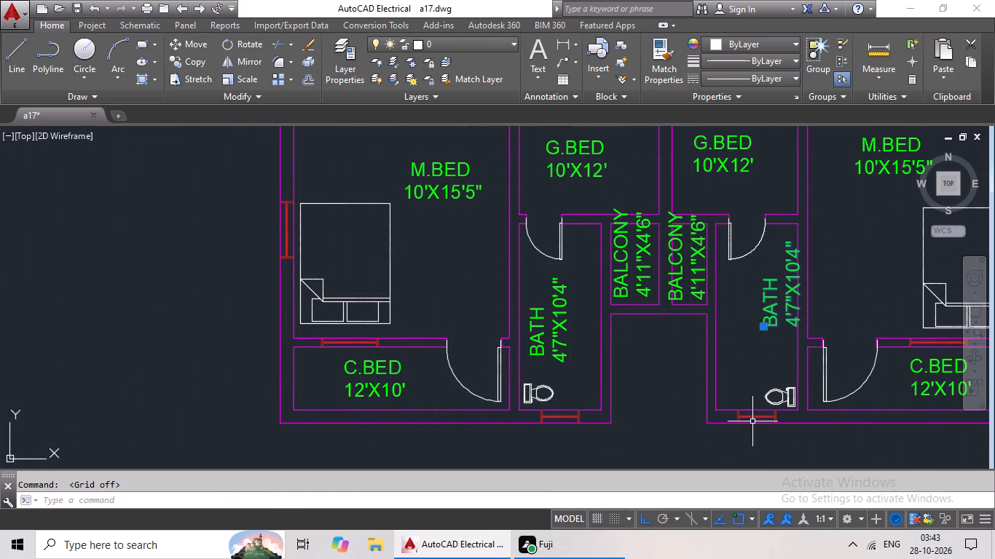
click(195, 40)
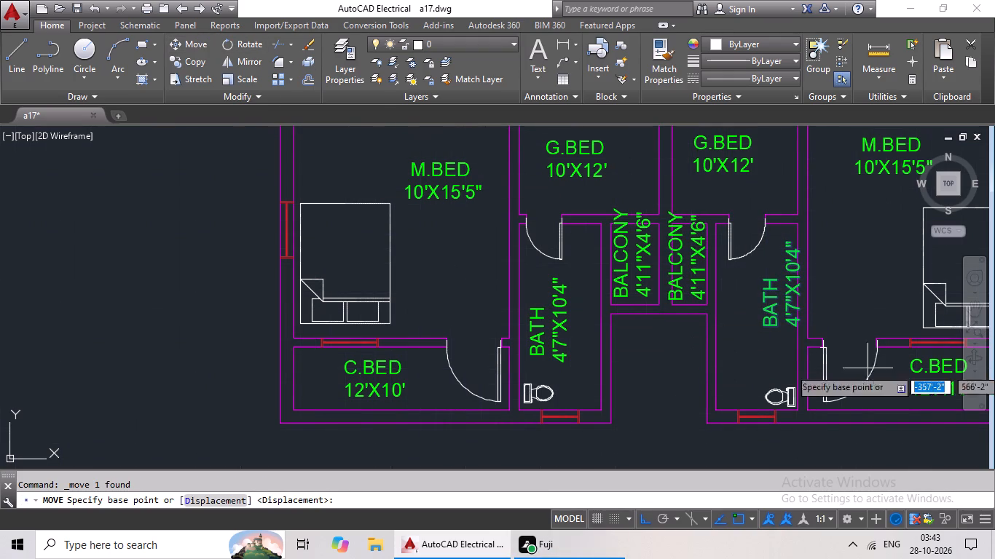
drag(785, 299, 784, 299)
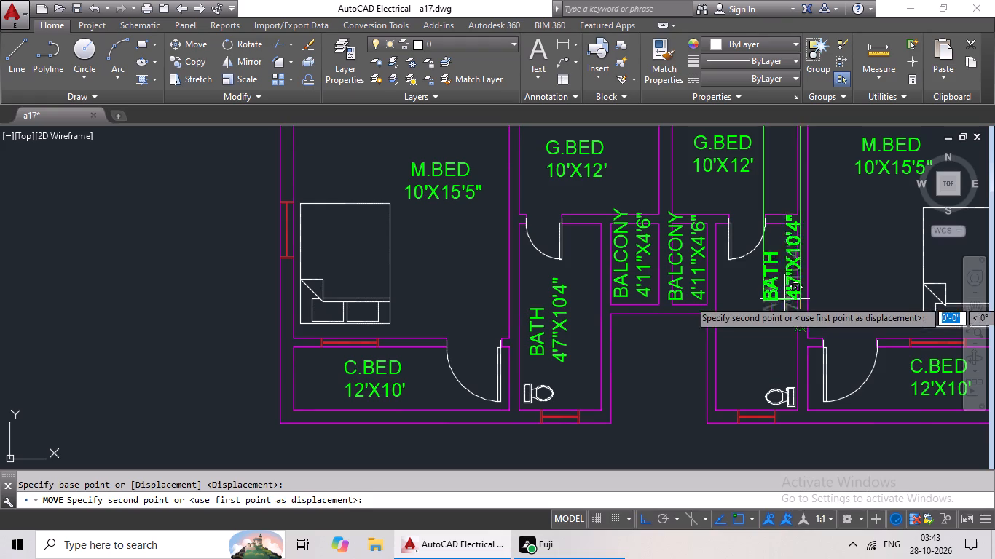
drag(784, 299, 763, 340)
drag(763, 340, 763, 347)
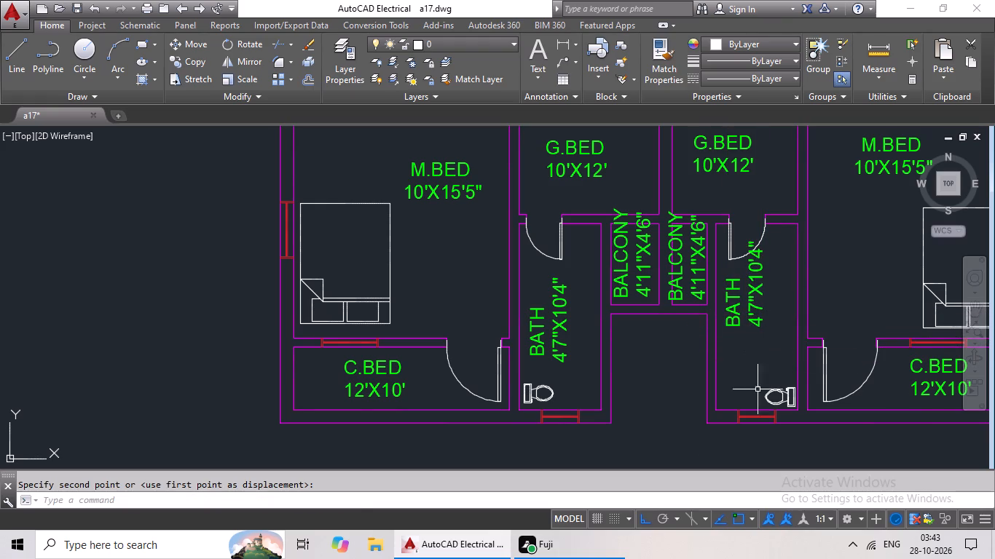
Turn off ortho mode and move the right flat's rotated BATH label freely downward, clear of the door swing.
click(647, 520)
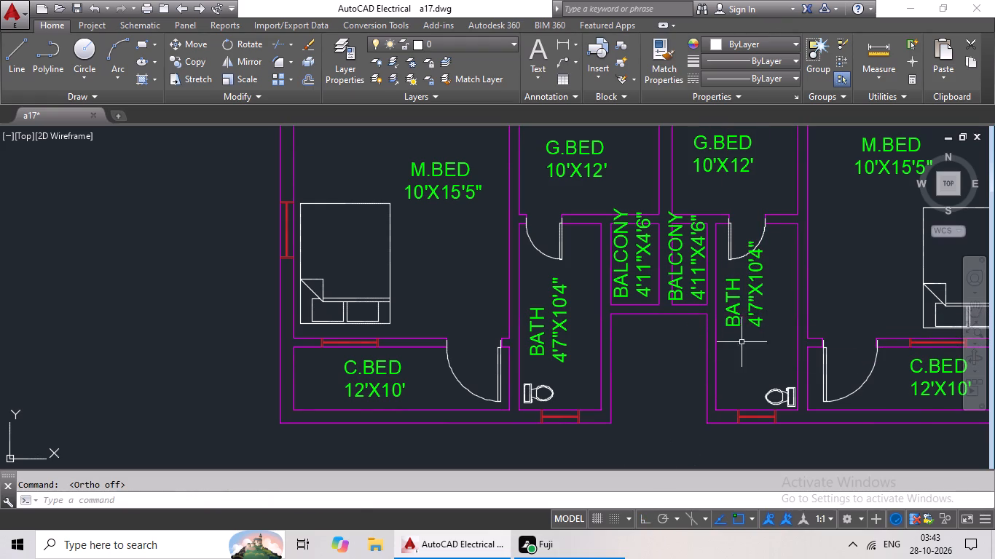
click(750, 313)
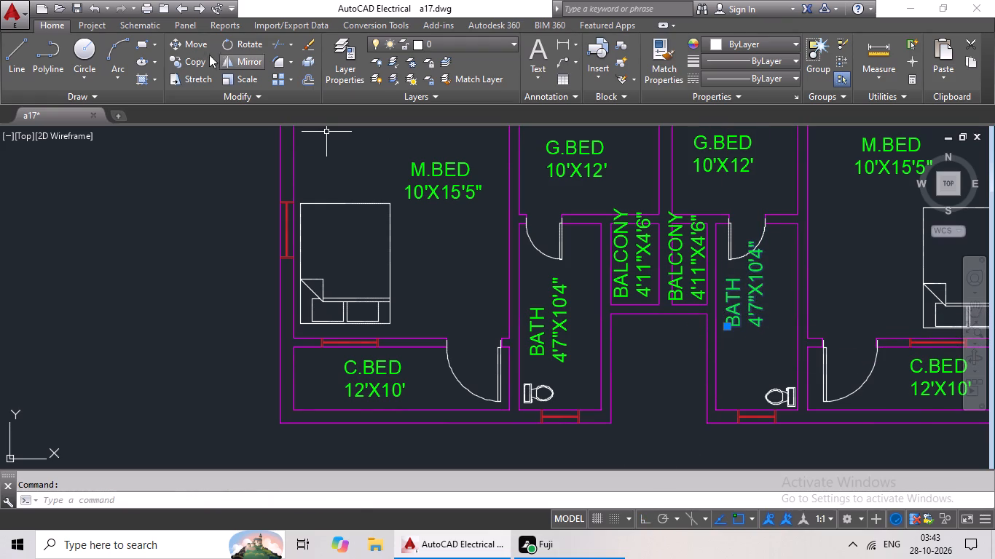
click(200, 47)
drag(765, 319, 770, 350)
click(770, 350)
Replace the text of the C.BED label below the left flat's M.BED with BALCONY 10'X3'6", indenting the size line by one space.
scroll(738, 389, down, 1)
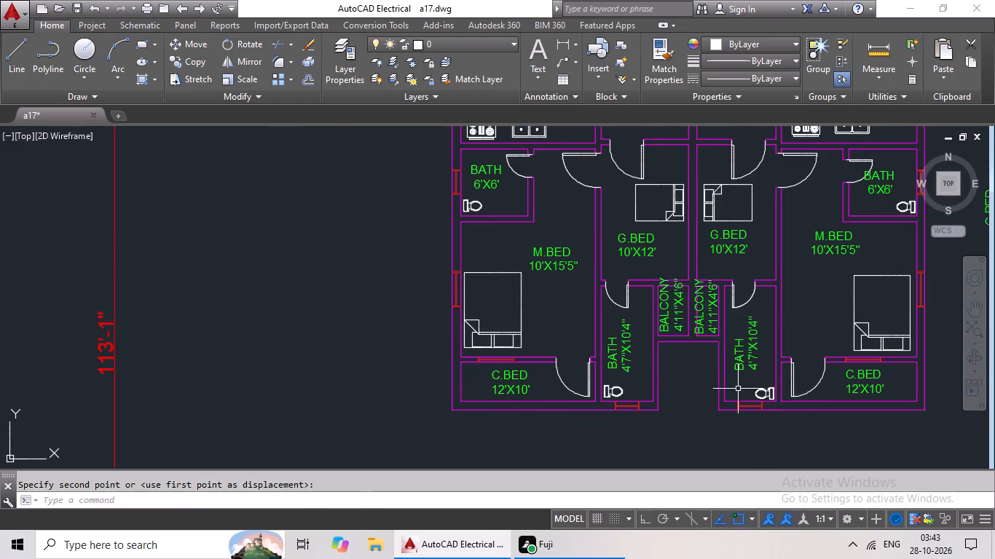
scroll(779, 418, down, 1)
middle_drag(777, 412, 559, 410)
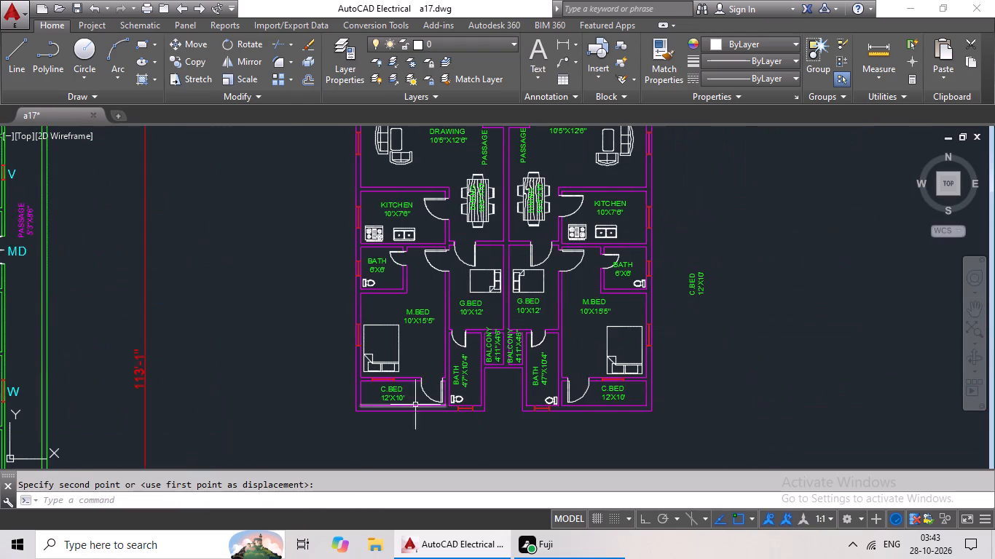
double_click(385, 389)
scroll(419, 397, up, 3)
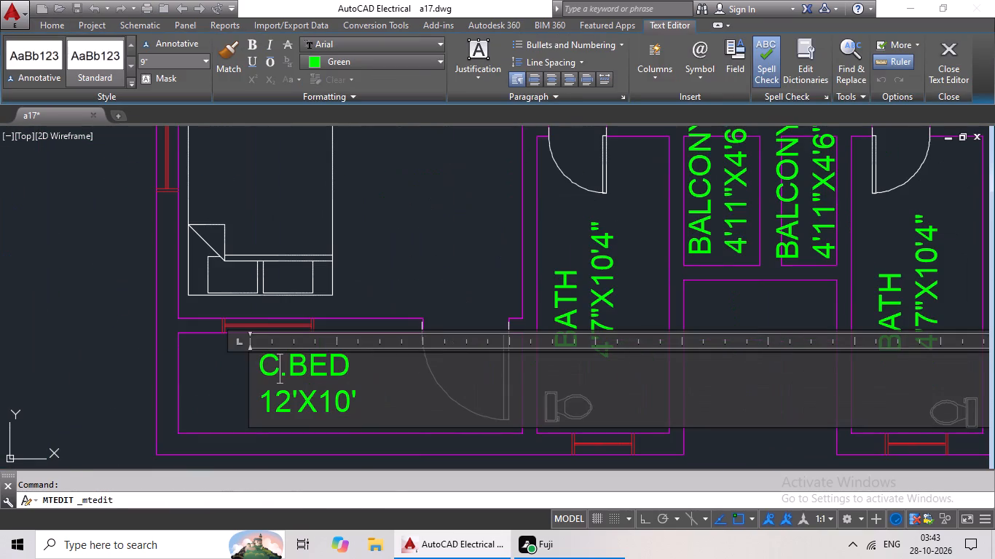
click(413, 402)
key(BackSpace)
key(BackSpace)
key(BackSpace)
key(BackSpace)
key(BackSpace)
key(BackSpace)
key(BackSpace)
key(BackSpace)
key(BackSpace)
key(BackSpace)
key(BackSpace)
key(BackSpace)
key(BackSpace)
key(BackSpace)
key(BackSpace)
key(BackSpace)
key(BackSpace)
key(BackSpace)
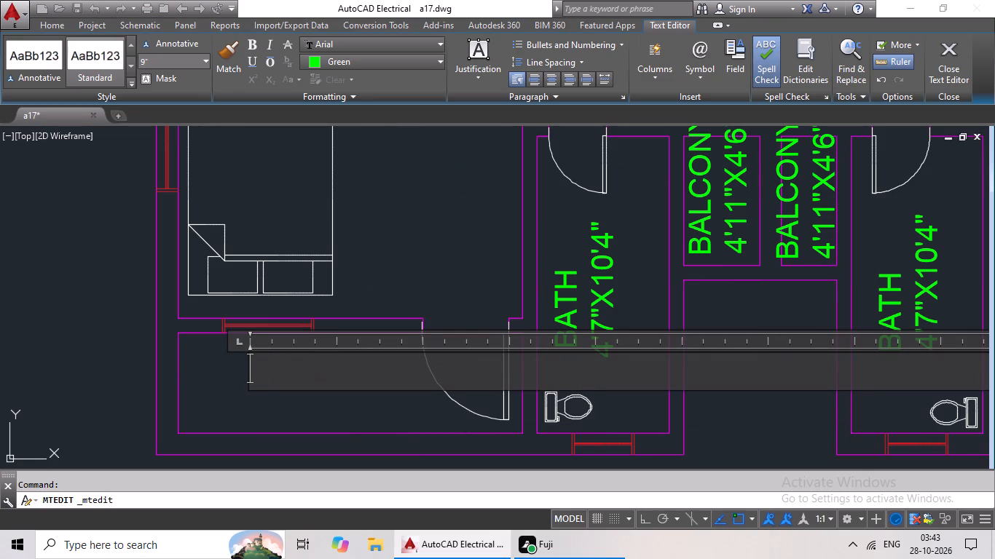
text(BALCO)
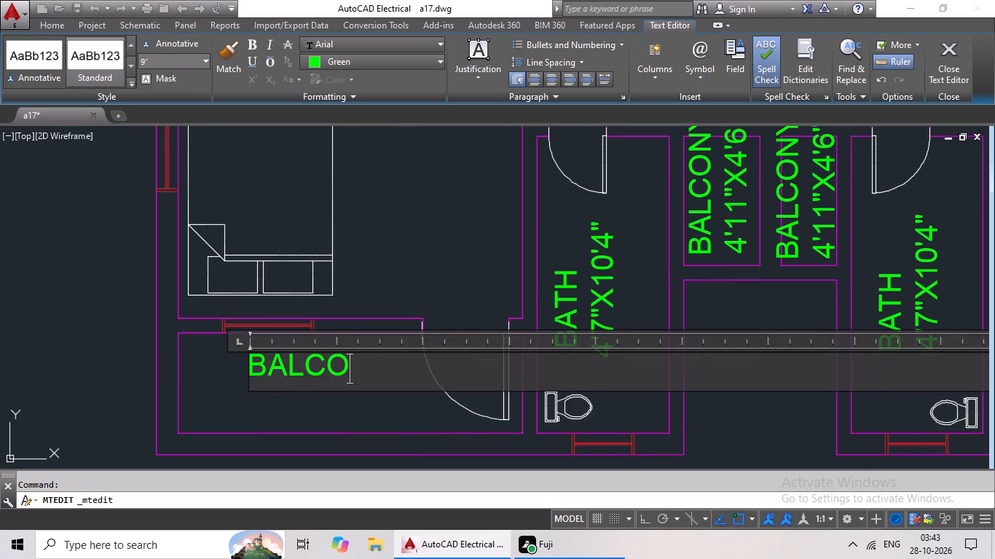
text(NY)
key(Return)
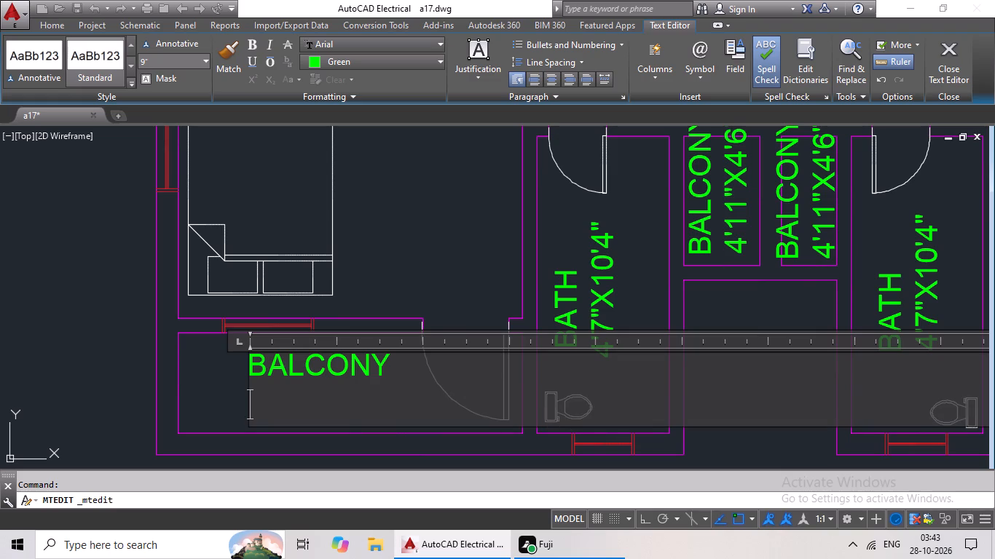
text(10')
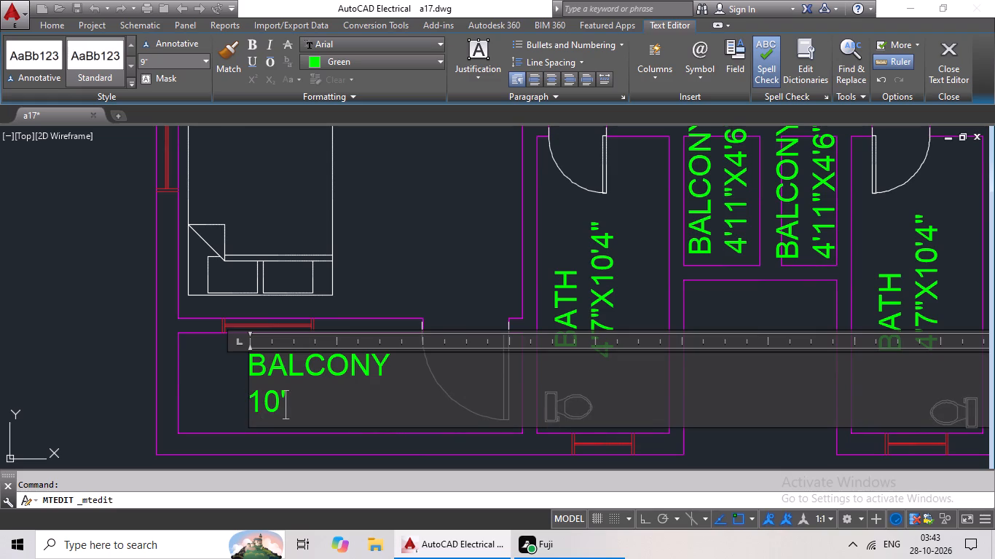
text(X3'6")
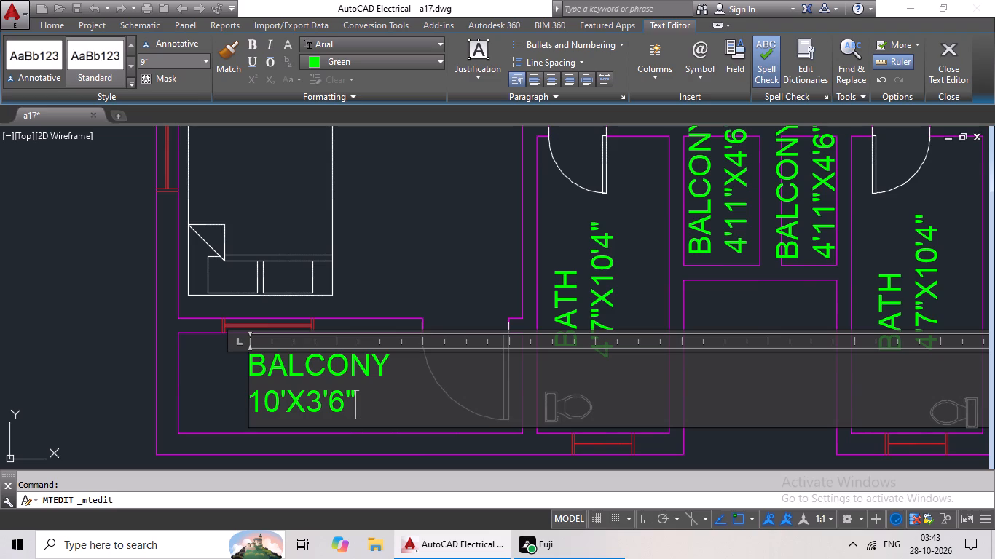
click(254, 395)
key(space)
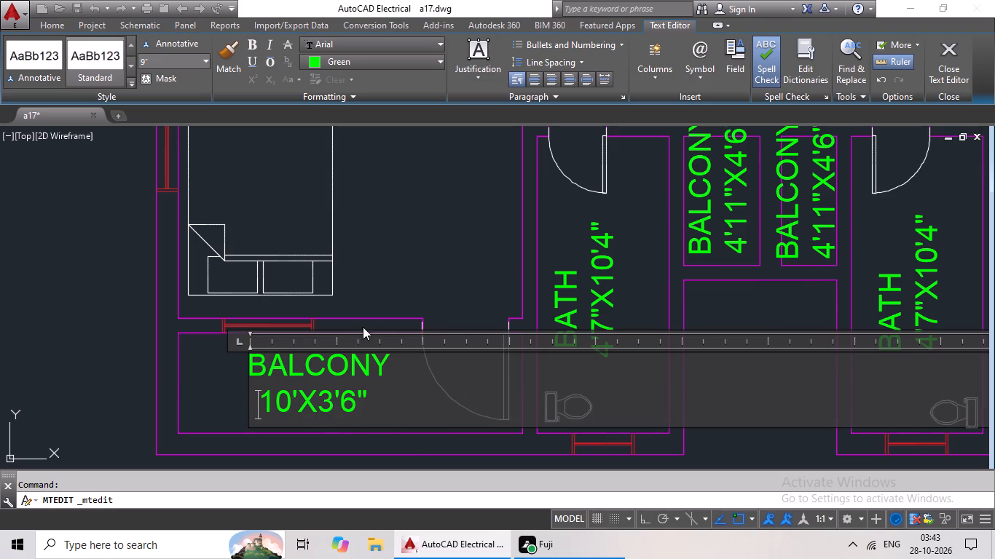
click(396, 295)
Replace the text of the C.BED label below the right flat's M.BED with BALCONY 10'X3'6", indenting the size line by two spaces.
scroll(457, 328, down, 1)
middle_drag(491, 338, 286, 302)
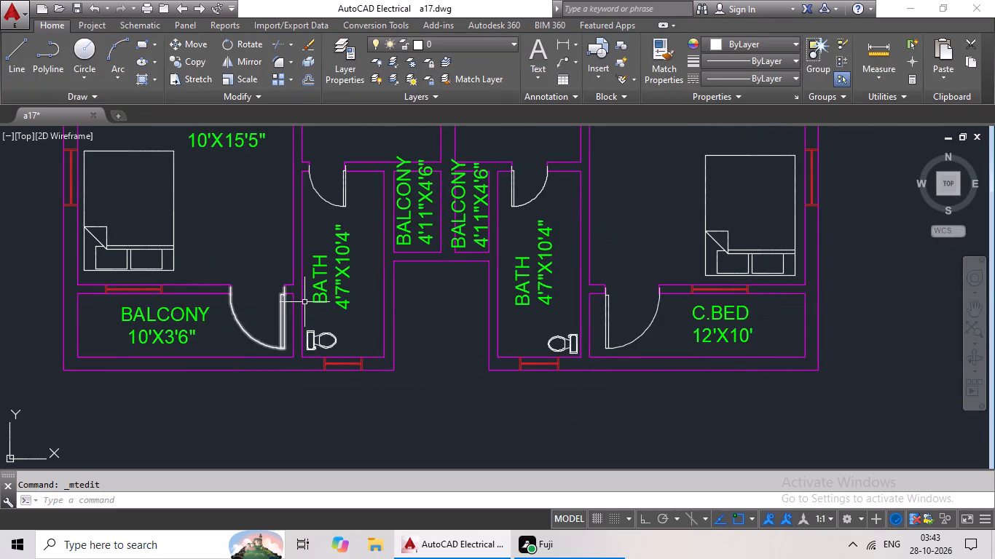
double_click(704, 313)
scroll(745, 330, up, 2)
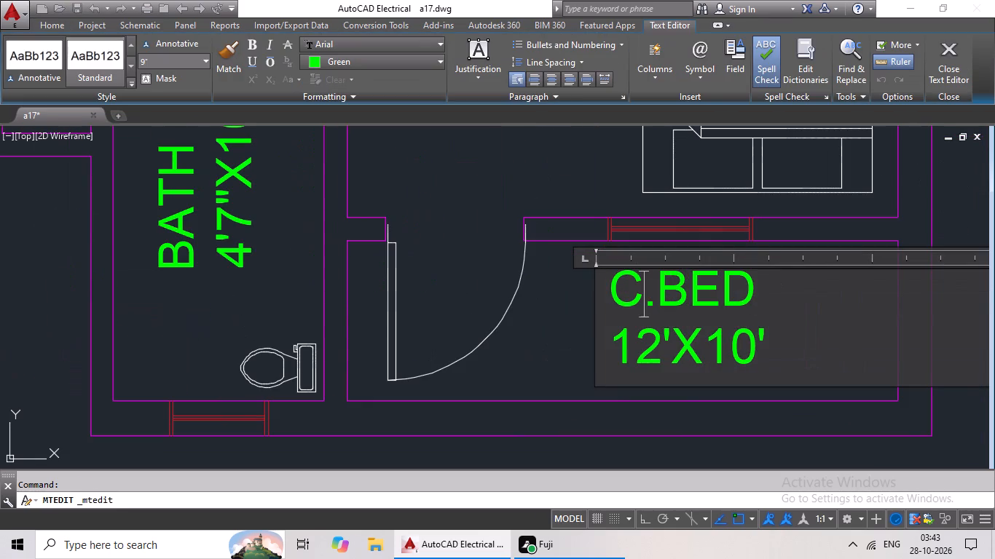
click(782, 340)
key(BackSpace)
key(BackSpace)
key(BackSpace)
key(BackSpace)
key(BackSpace)
key(BackSpace)
key(BackSpace)
key(BackSpace)
key(BackSpace)
key(BackSpace)
key(BackSpace)
key(BackSpace)
key(BackSpace)
key(BackSpace)
key(BackSpace)
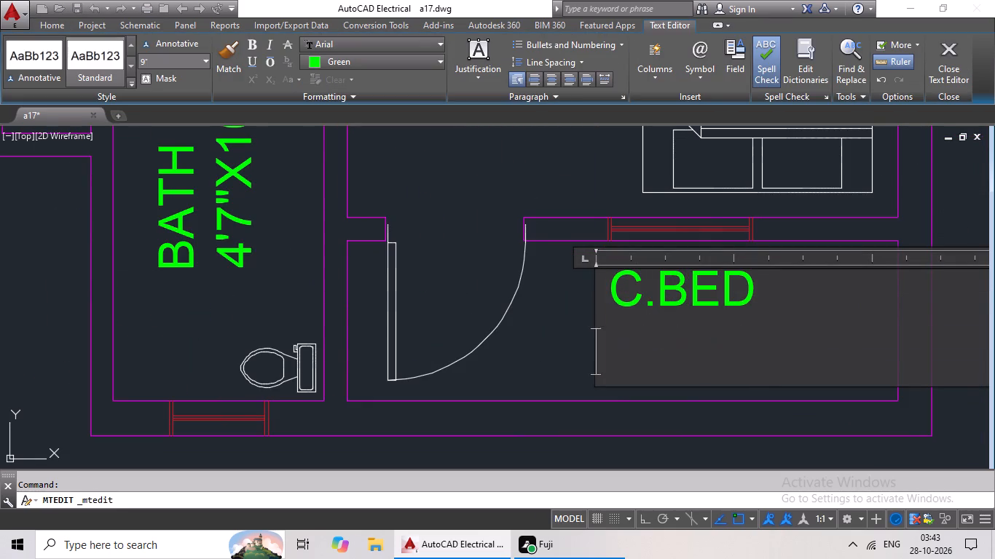
text(BALCONY)
key(Return)
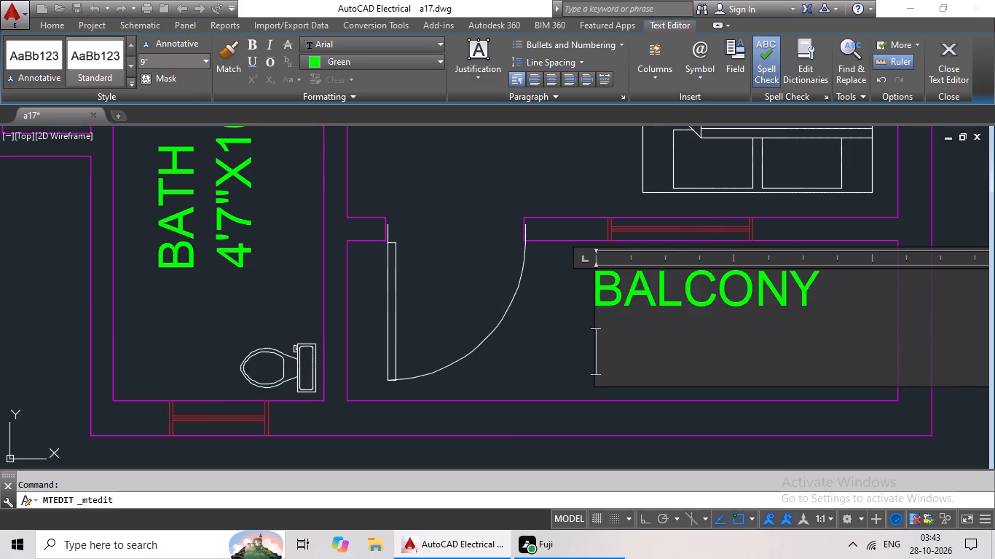
text(10'X)
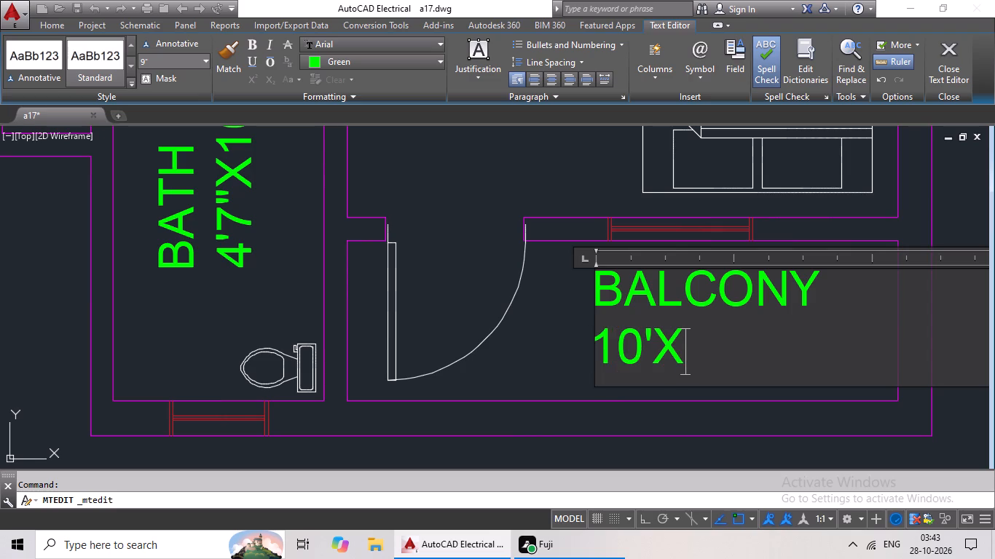
text(3'6")
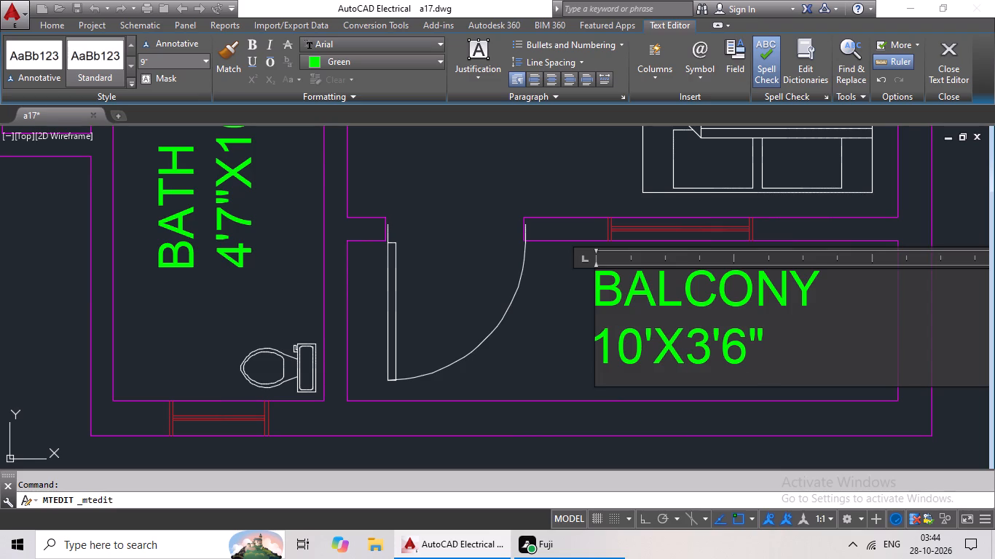
click(602, 354)
key(space)
key(space)
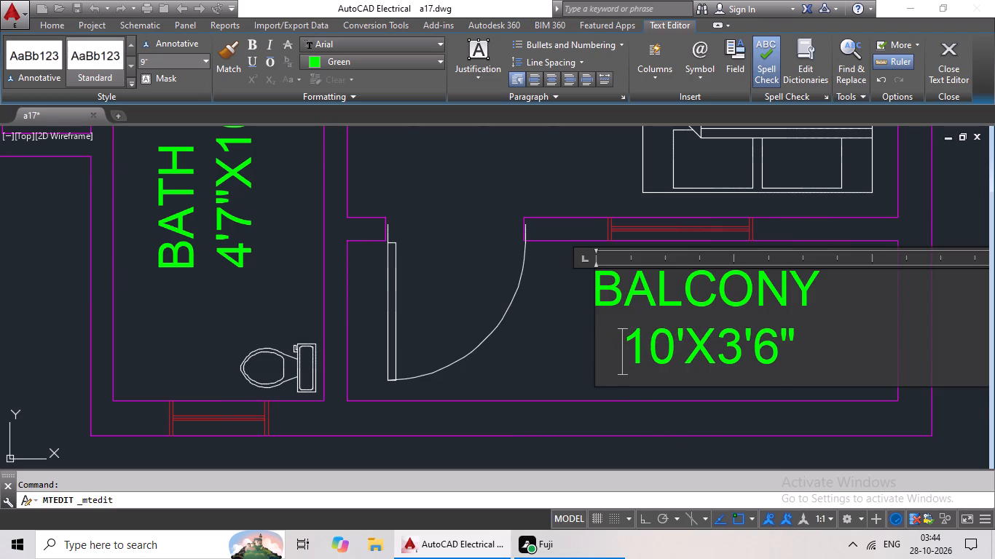
click(648, 440)
Delete the two leftover labels outside the two-flat plan, the rotated C.BED 12'X10' and the one farther up.
scroll(664, 407, down, 4)
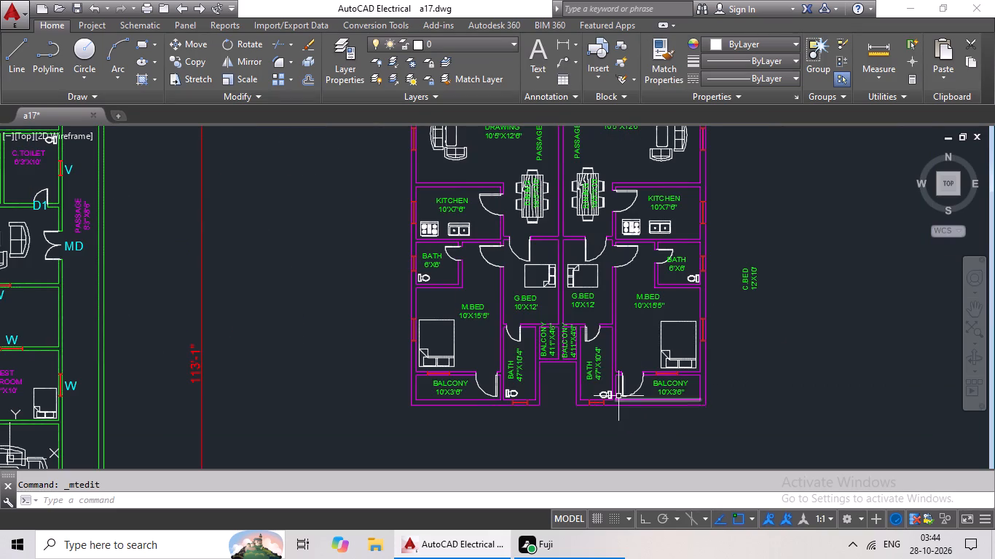
middle_drag(635, 362, 532, 382)
middle_drag(665, 308, 598, 332)
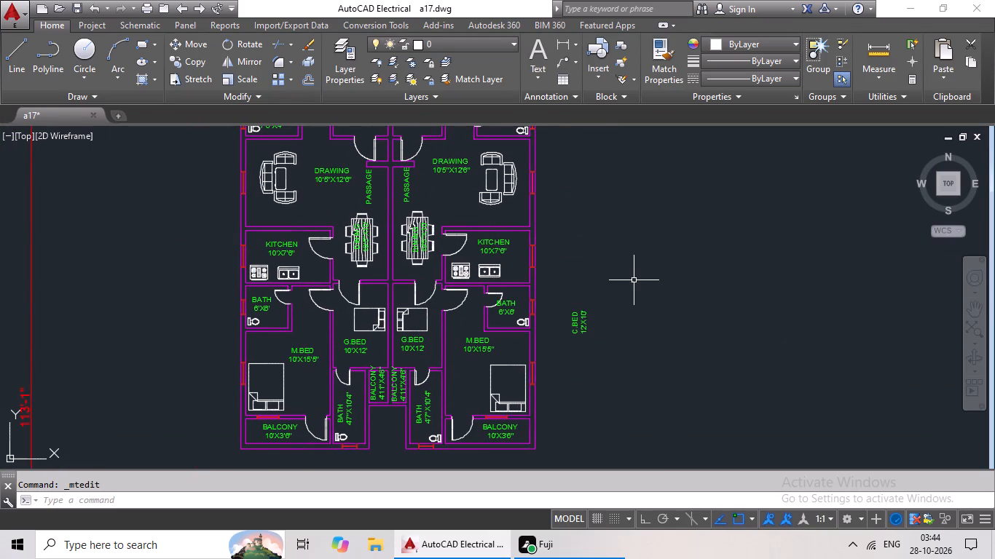
scroll(634, 279, up, 1)
scroll(634, 279, down, 1)
drag(635, 274, 575, 320)
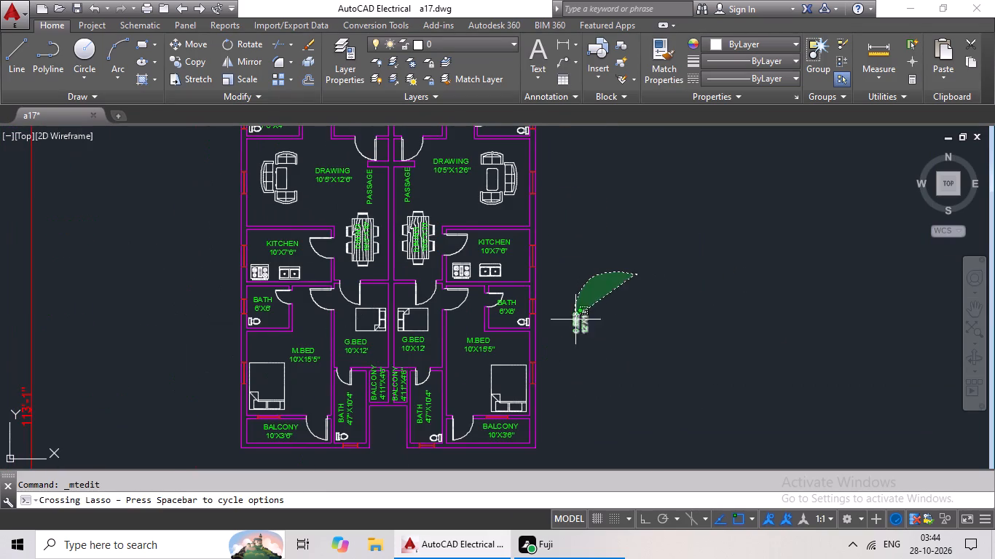
drag(575, 320, 649, 347)
key(Delete)
scroll(683, 269, down, 2)
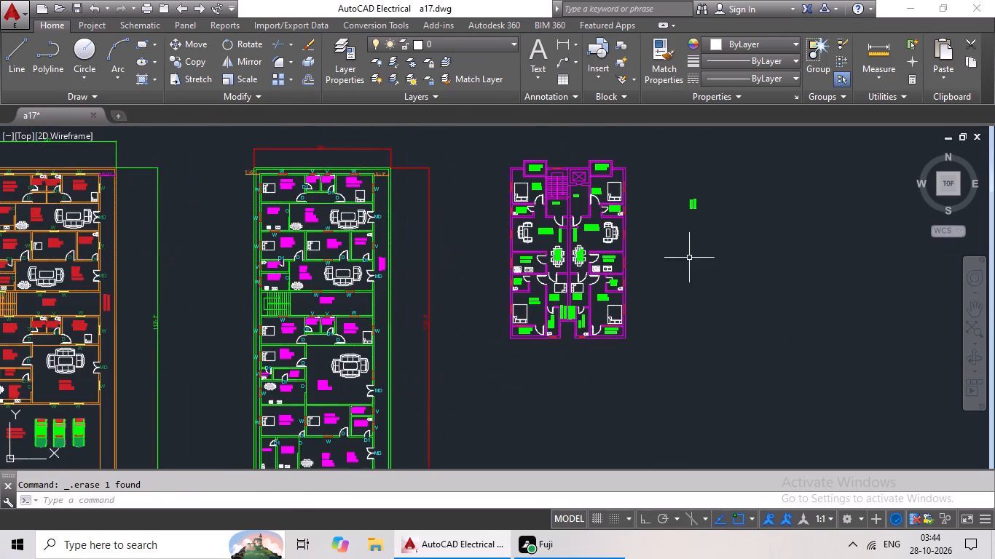
middle_drag(683, 258, 616, 275)
click(629, 221)
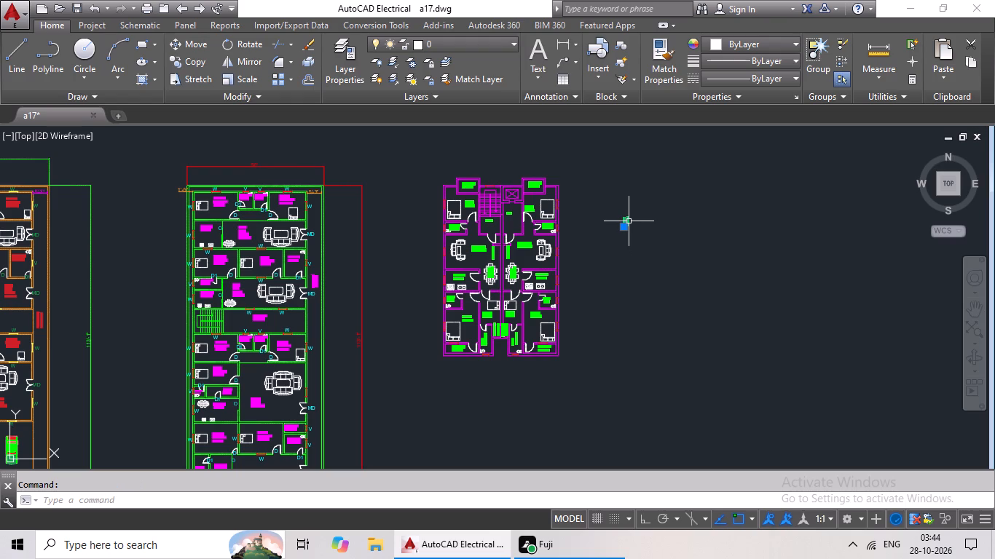
key(Delete)
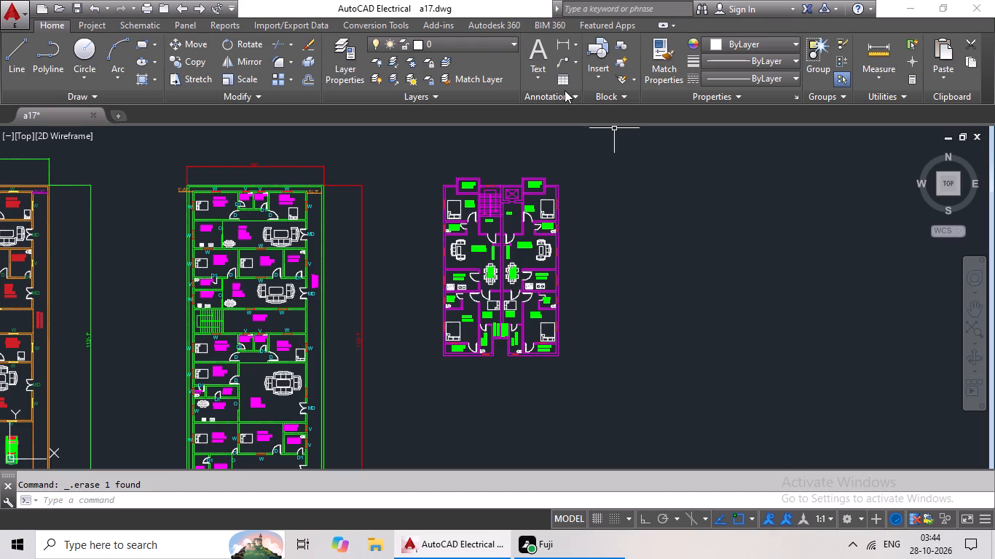
Create a multiline text window tag W beside the two-flat plan, in red 237,31,36 with a text height of 1'-3".
click(542, 65)
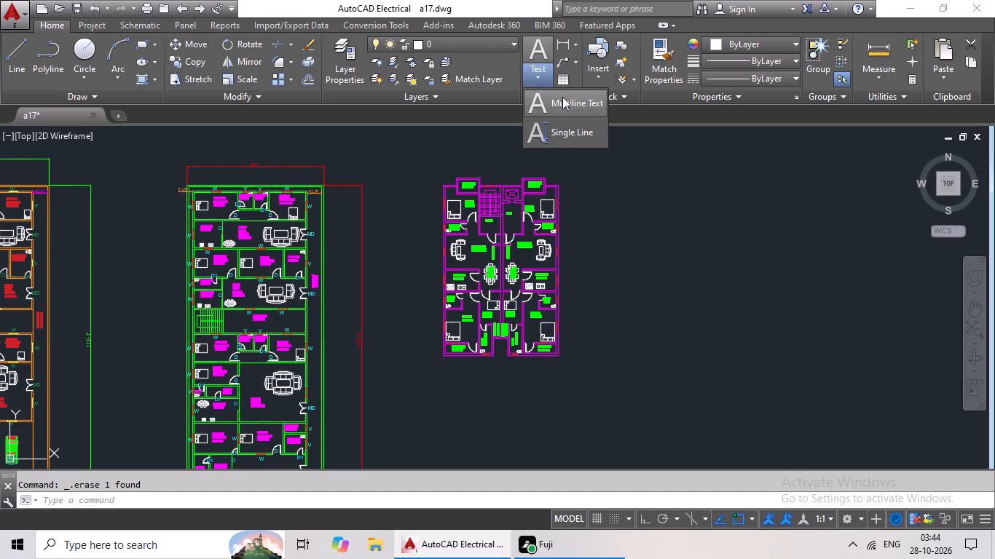
drag(562, 97, 562, 103)
drag(642, 209, 655, 212)
click(857, 264)
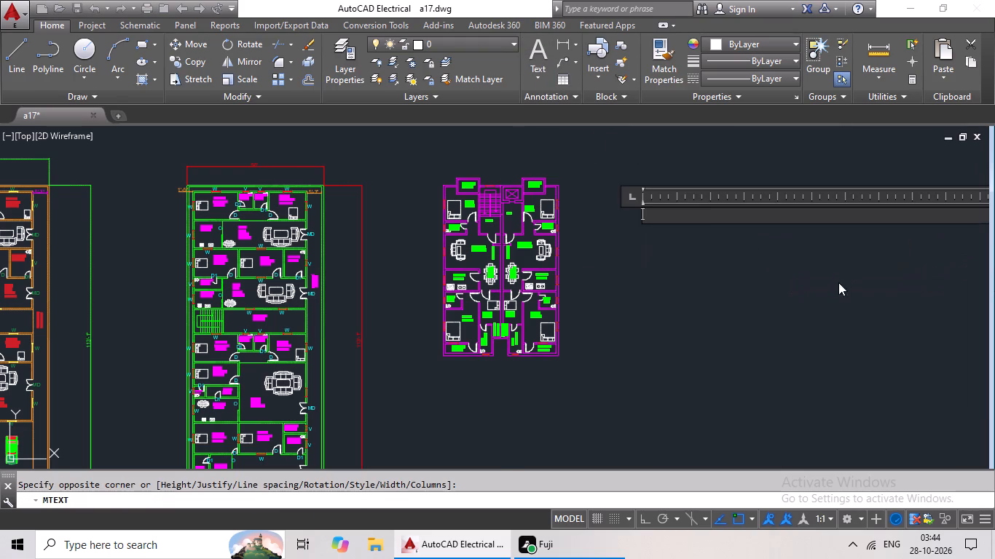
click(424, 58)
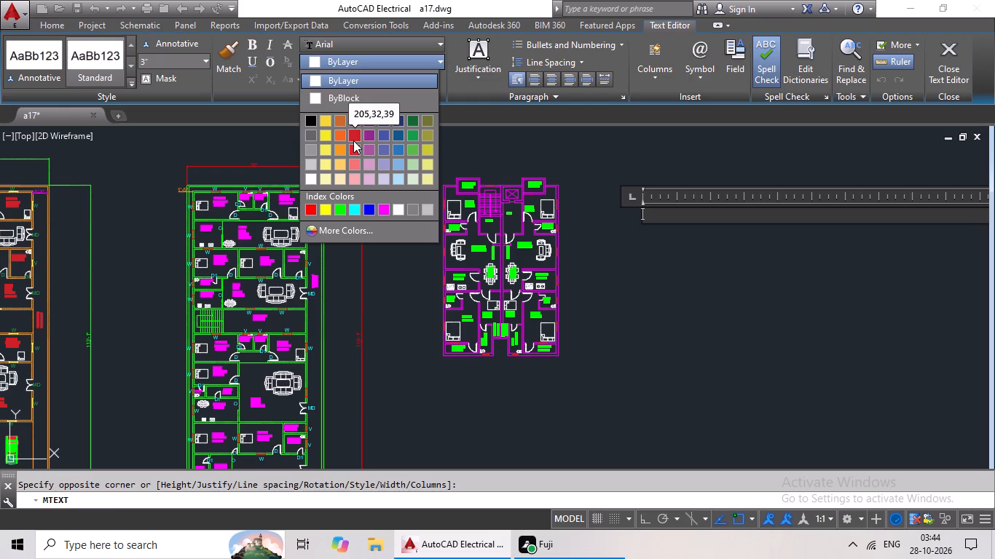
click(350, 151)
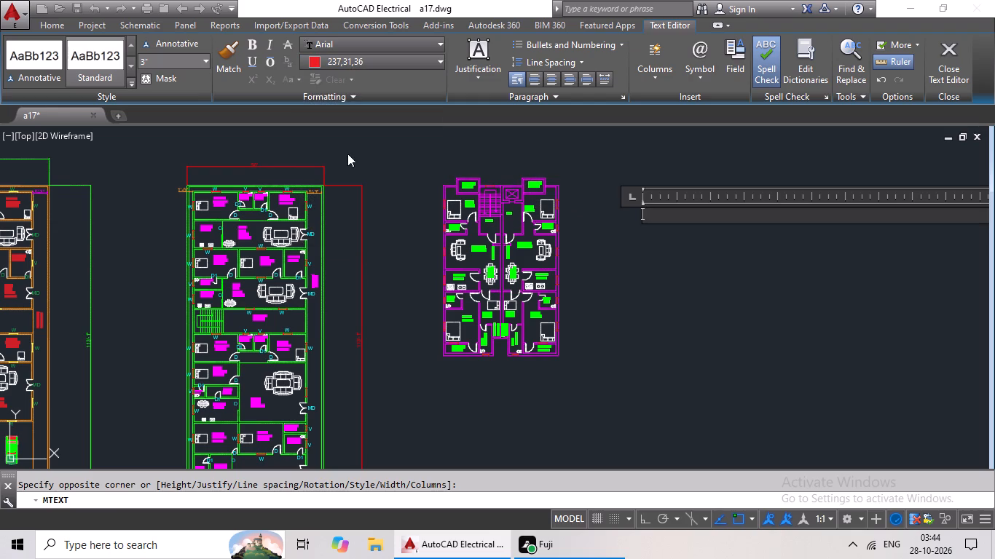
click(209, 59)
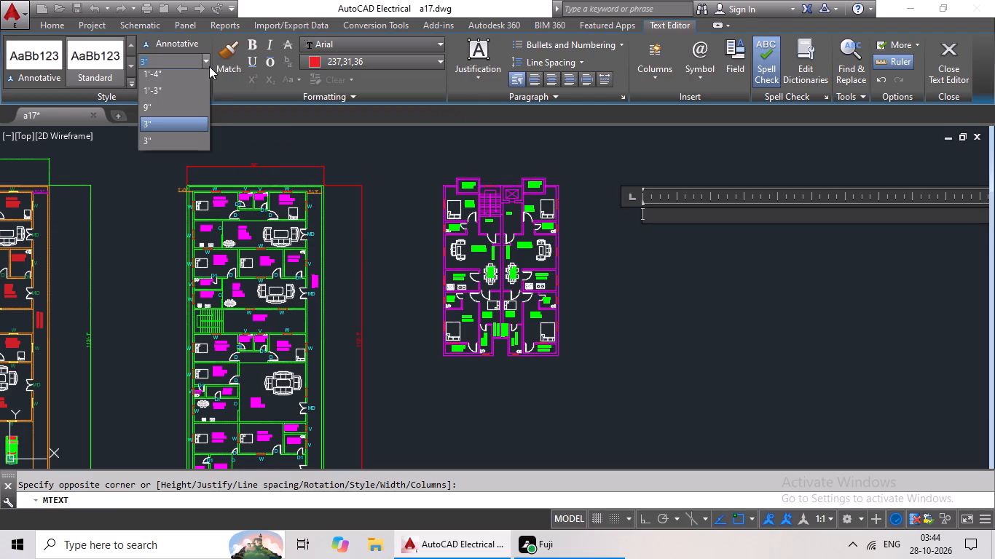
click(164, 93)
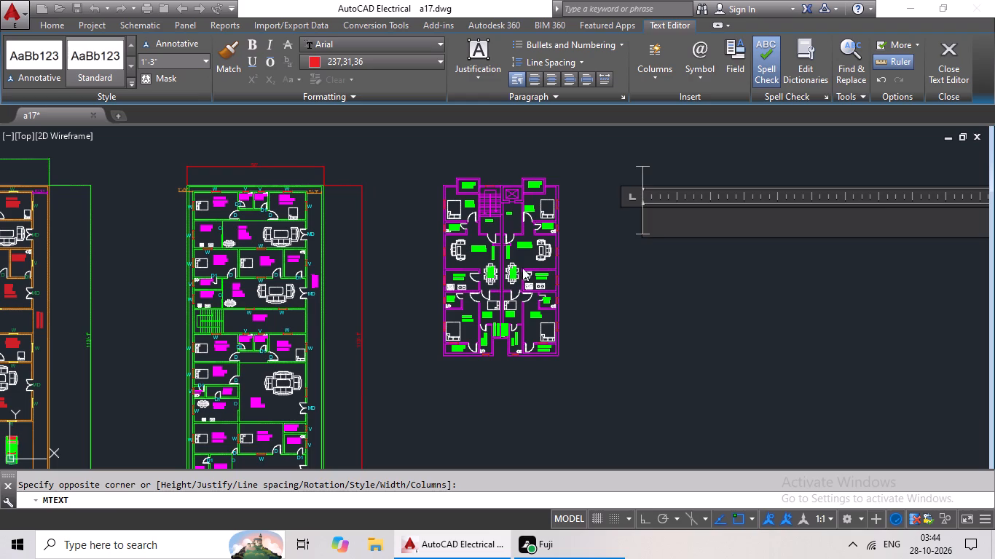
key(shift+w)
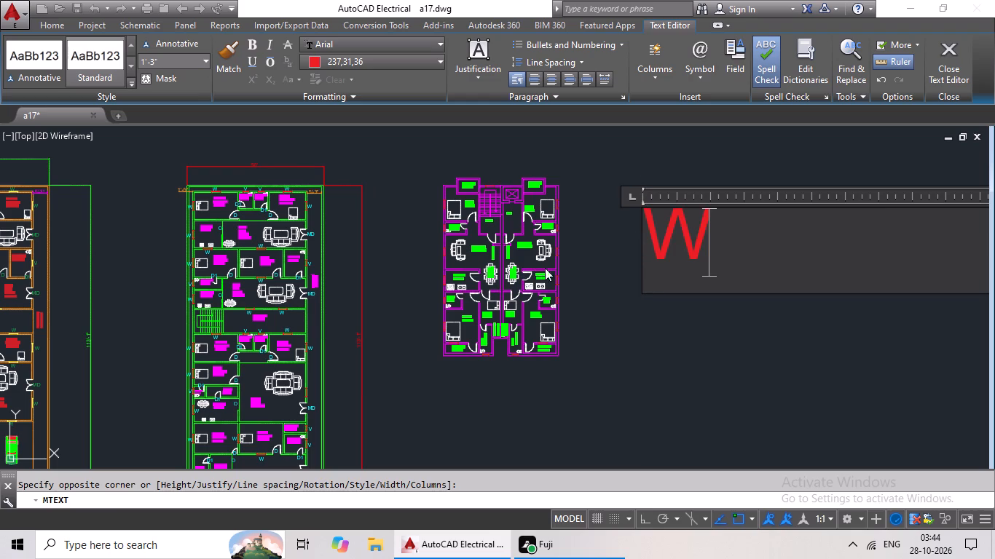
click(637, 305)
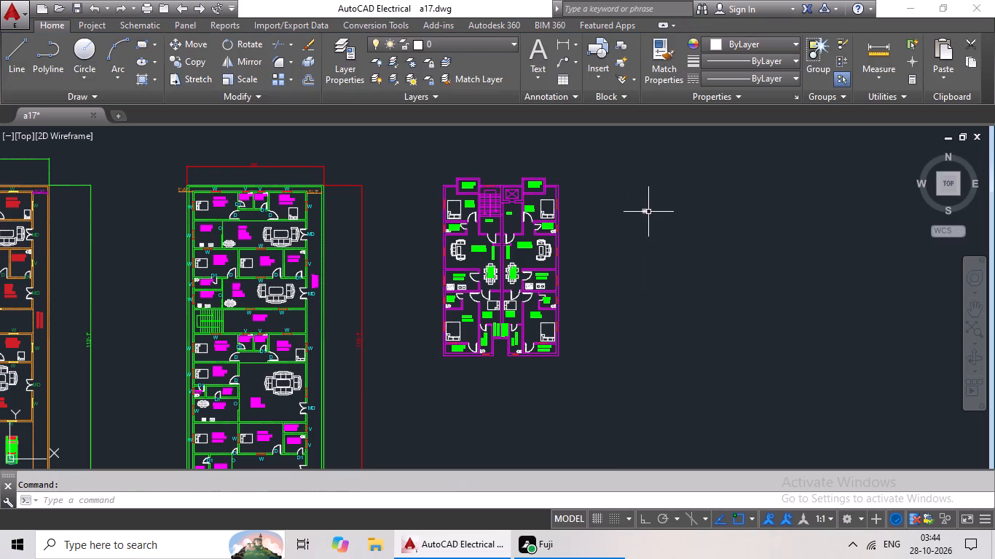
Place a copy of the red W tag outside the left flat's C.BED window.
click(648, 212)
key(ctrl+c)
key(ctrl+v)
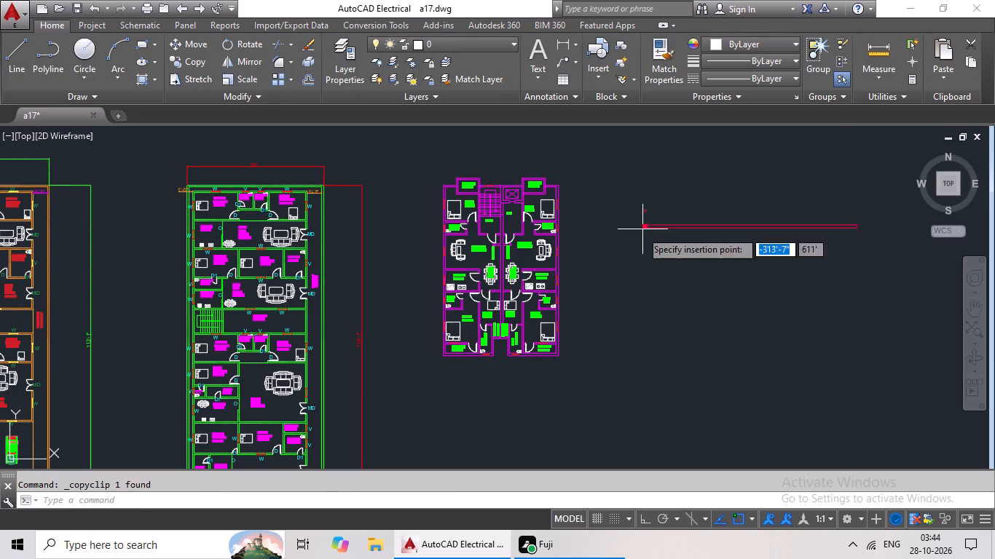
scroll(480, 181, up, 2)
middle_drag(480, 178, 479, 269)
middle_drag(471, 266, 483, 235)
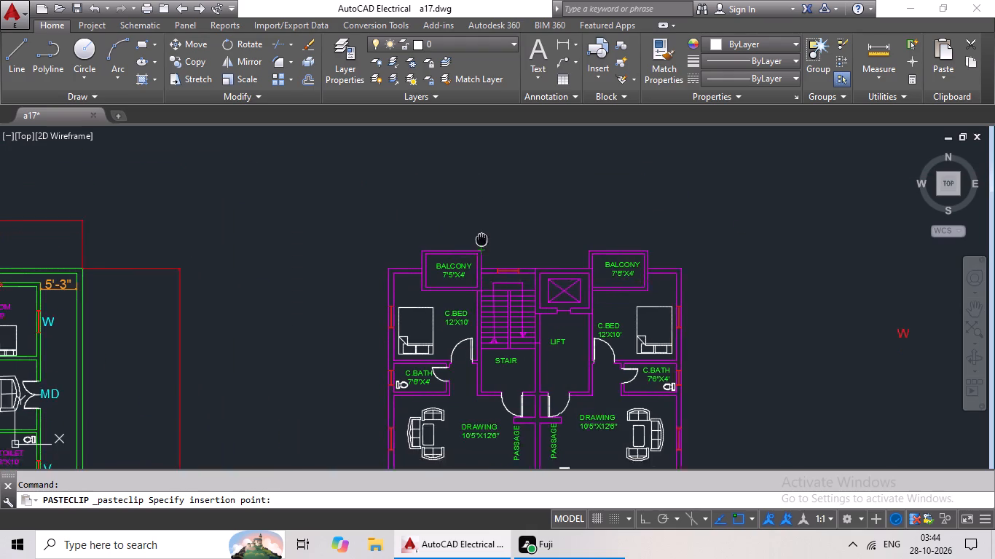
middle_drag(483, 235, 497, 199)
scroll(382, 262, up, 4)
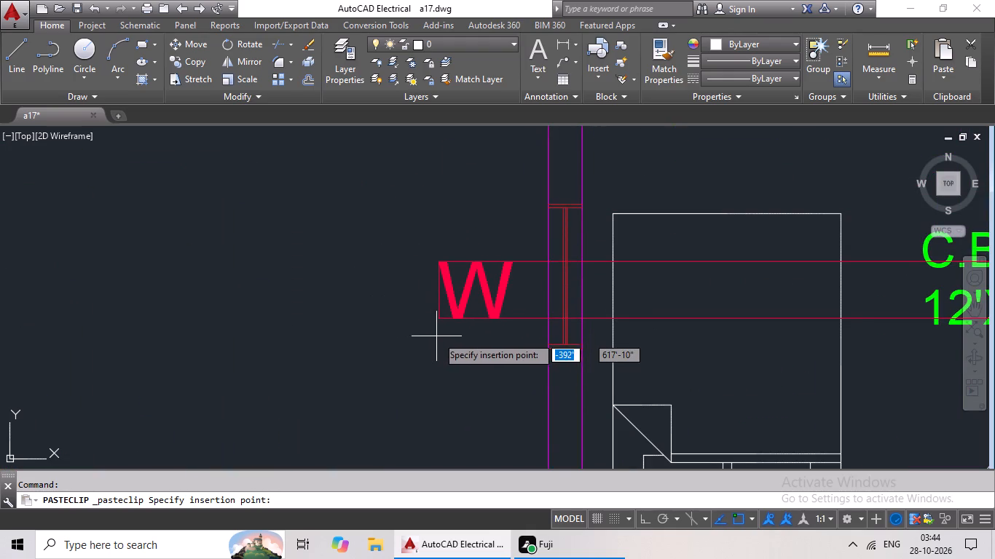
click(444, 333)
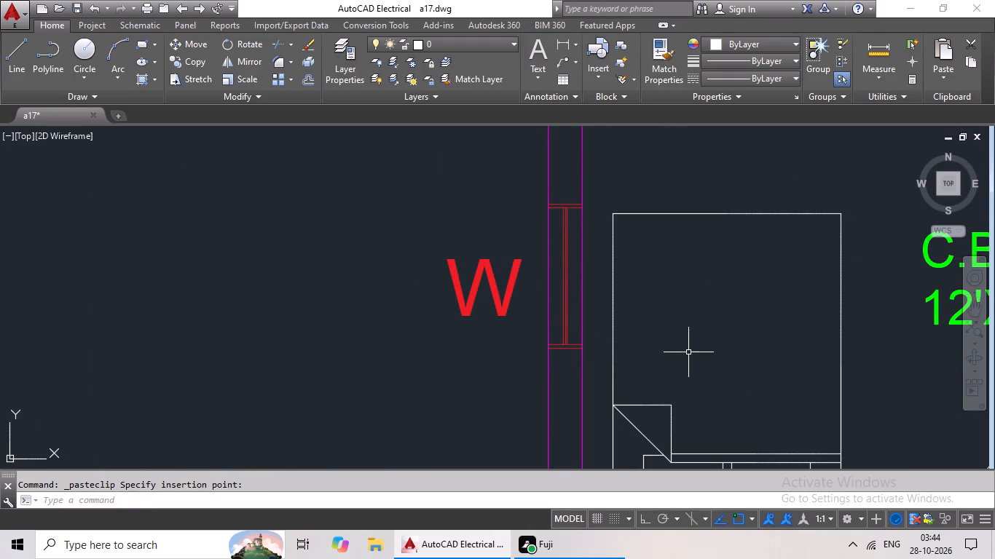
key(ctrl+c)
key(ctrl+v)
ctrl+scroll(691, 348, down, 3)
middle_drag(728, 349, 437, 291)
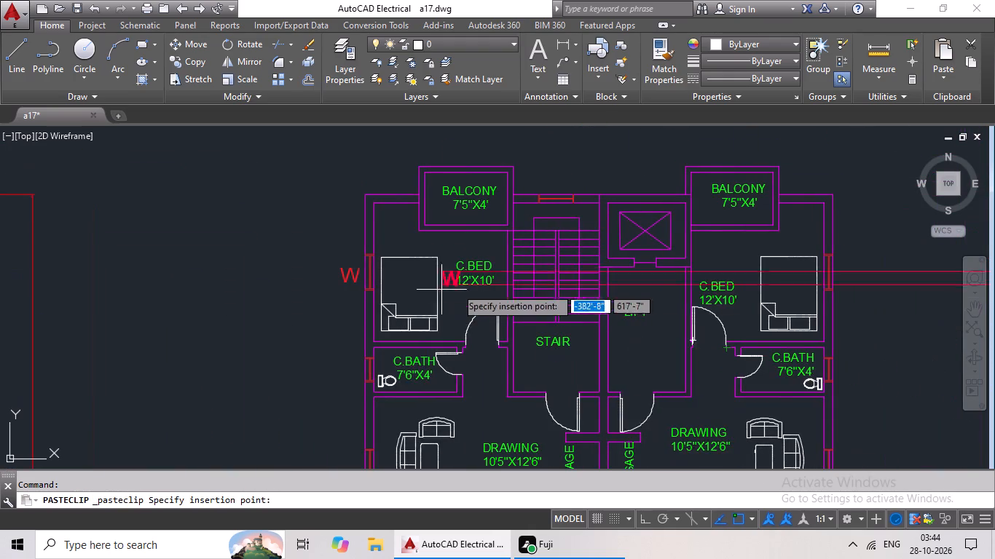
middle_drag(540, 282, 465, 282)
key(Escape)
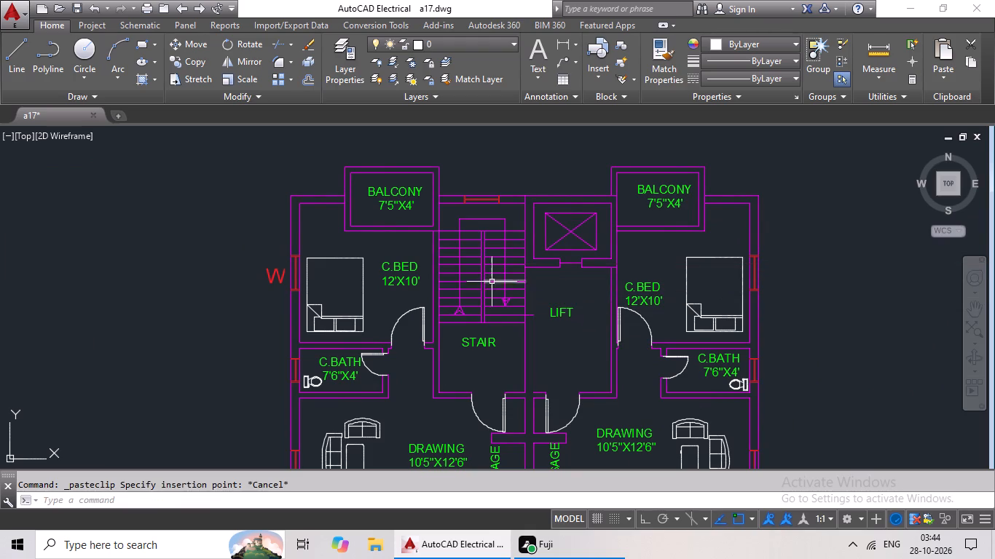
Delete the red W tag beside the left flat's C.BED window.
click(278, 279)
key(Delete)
Change the text colour of the original W tag beside the two-flat plan to Yellow.
scroll(409, 255, down, 3)
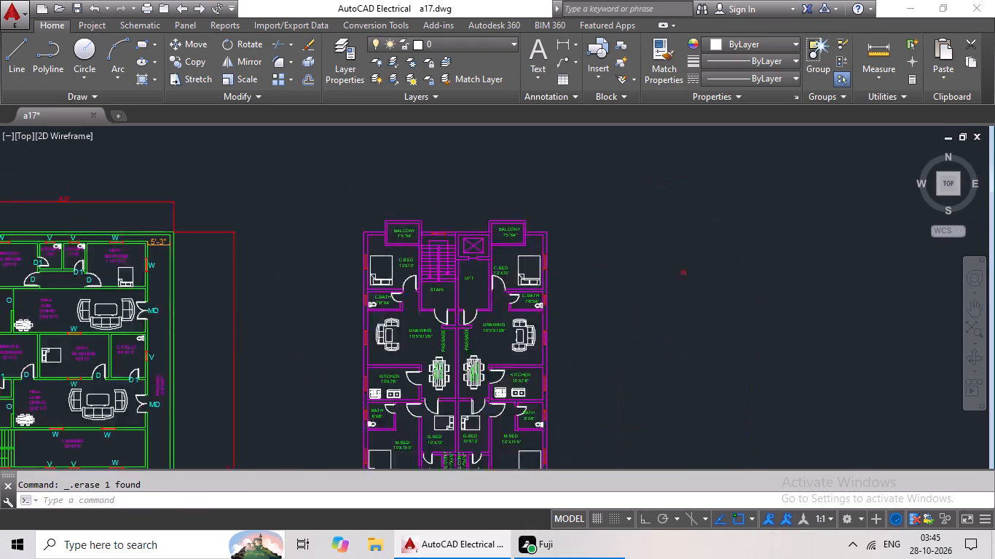
middle_drag(493, 257, 439, 266)
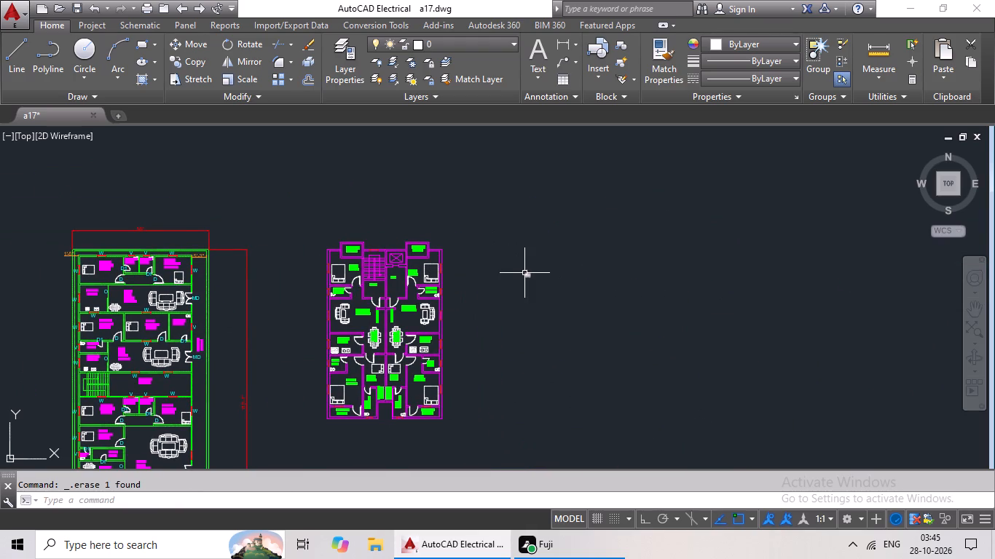
double_click(524, 273)
scroll(524, 273, up, 2)
drag(616, 269, 501, 274)
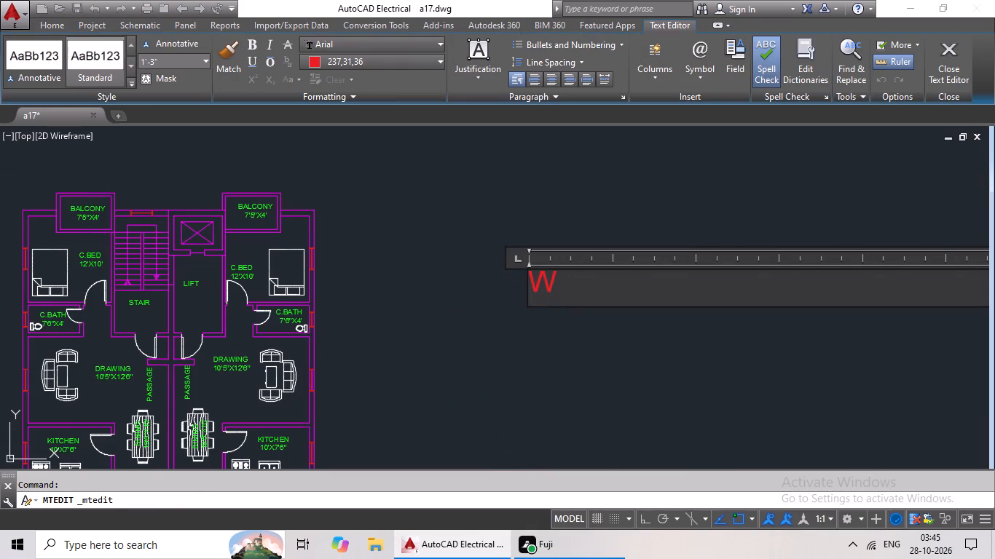
drag(578, 274, 525, 295)
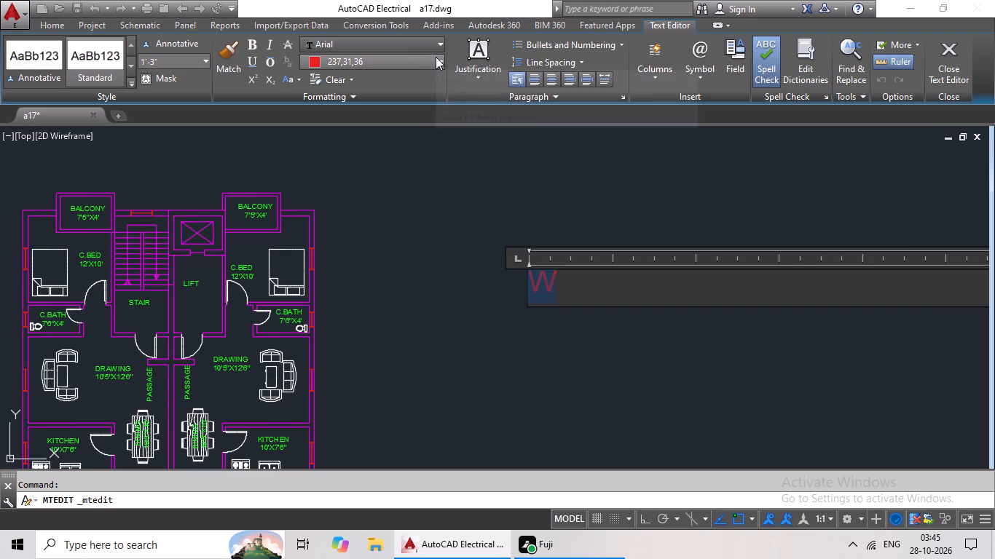
click(436, 57)
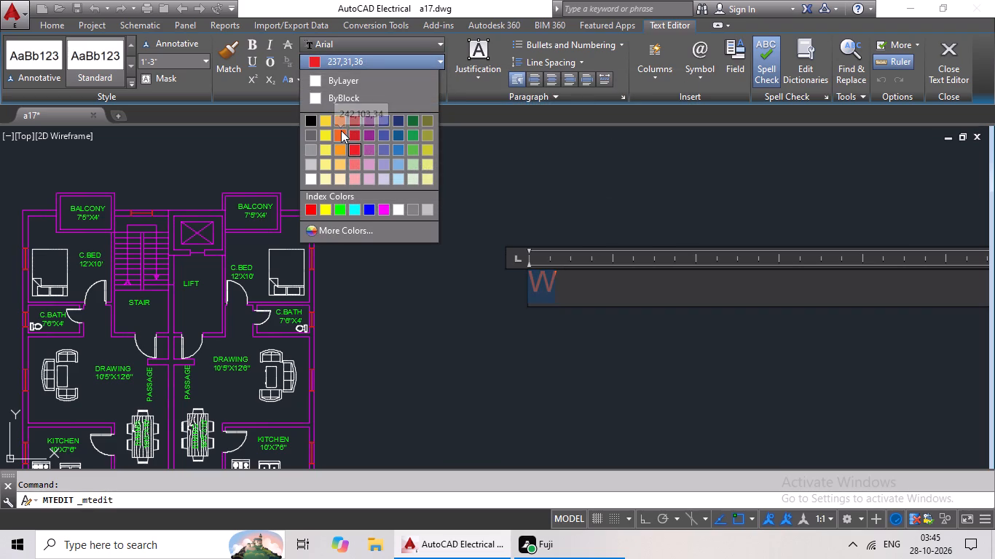
click(320, 207)
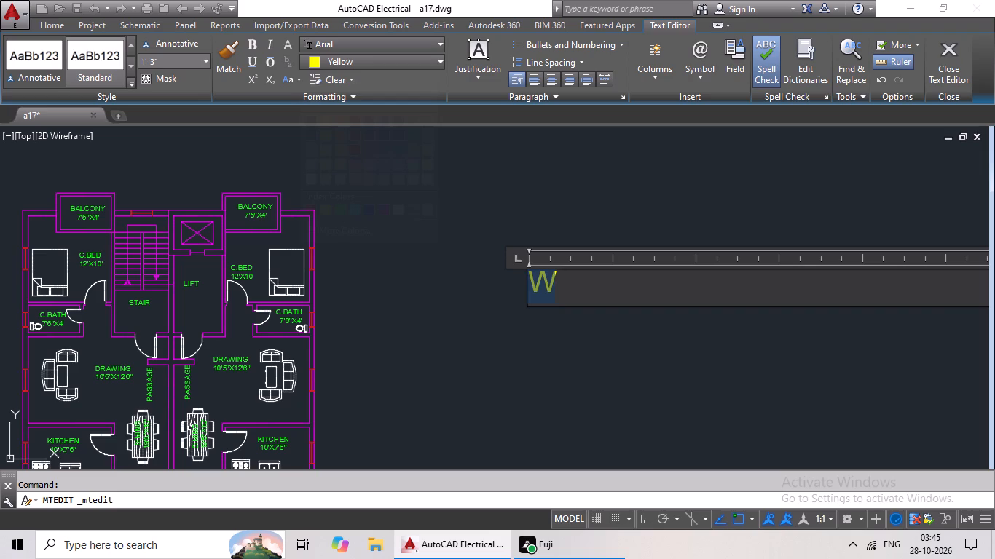
click(575, 311)
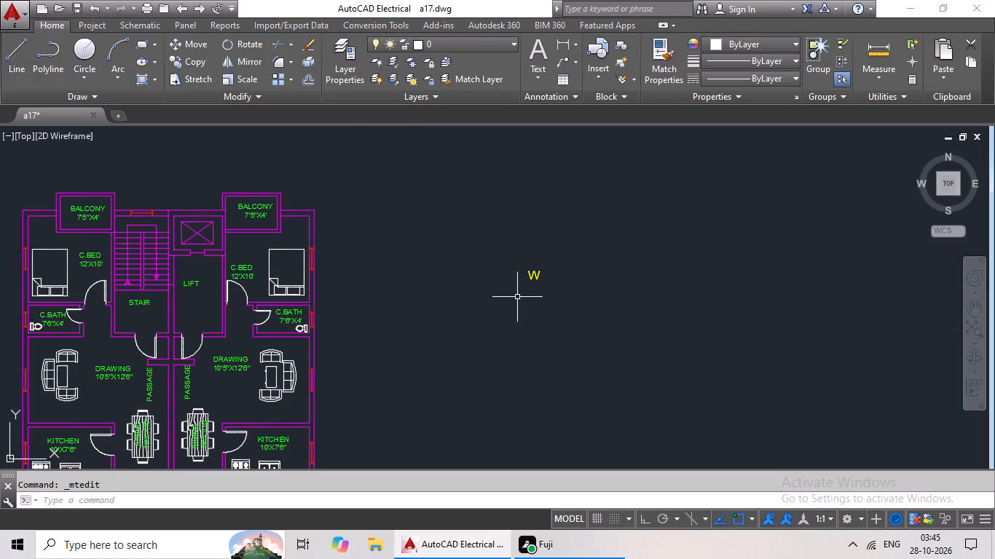
Place a copy of the yellow W tag just outside the right flat's C.BED window.
click(539, 274)
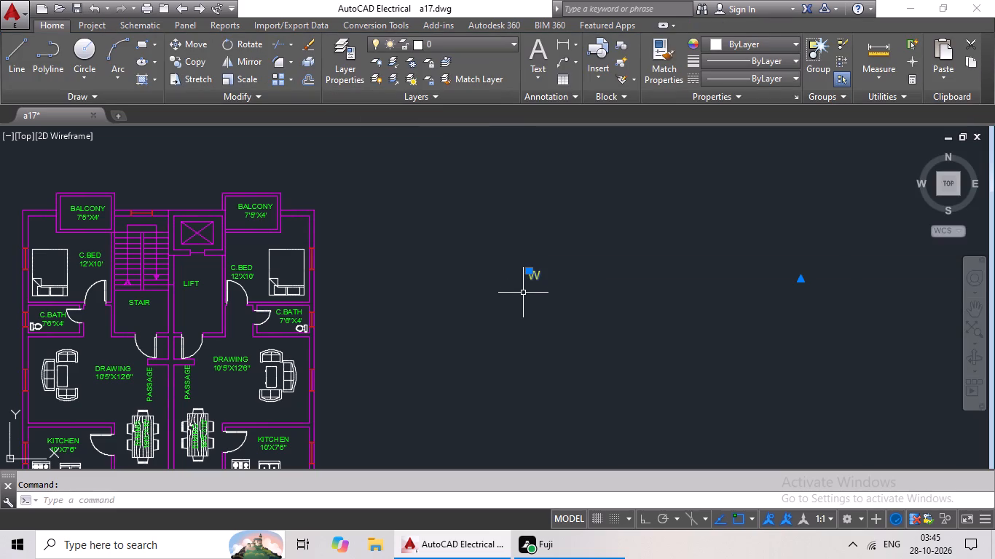
key(ctrl+c)
key(ctrl+v)
scroll(333, 269, up, 2)
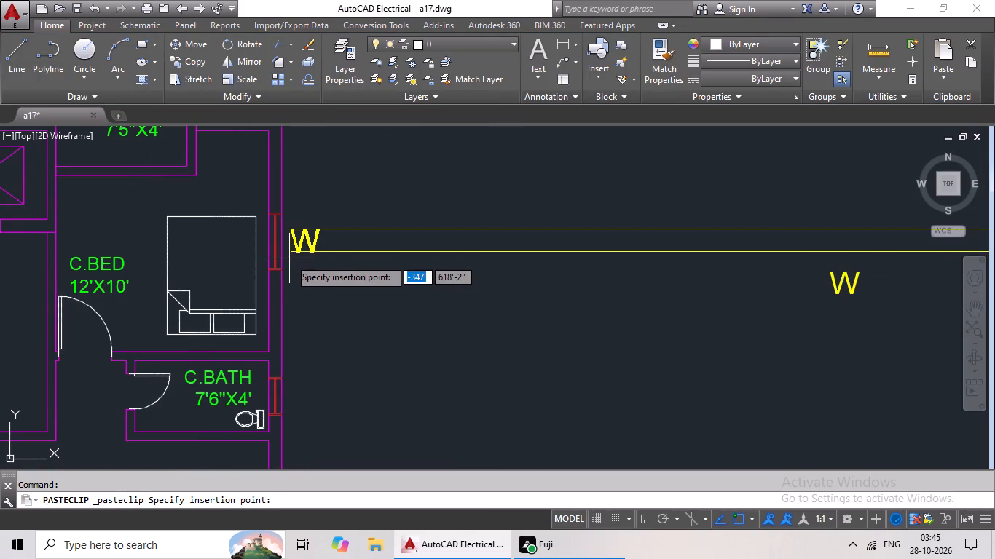
click(294, 258)
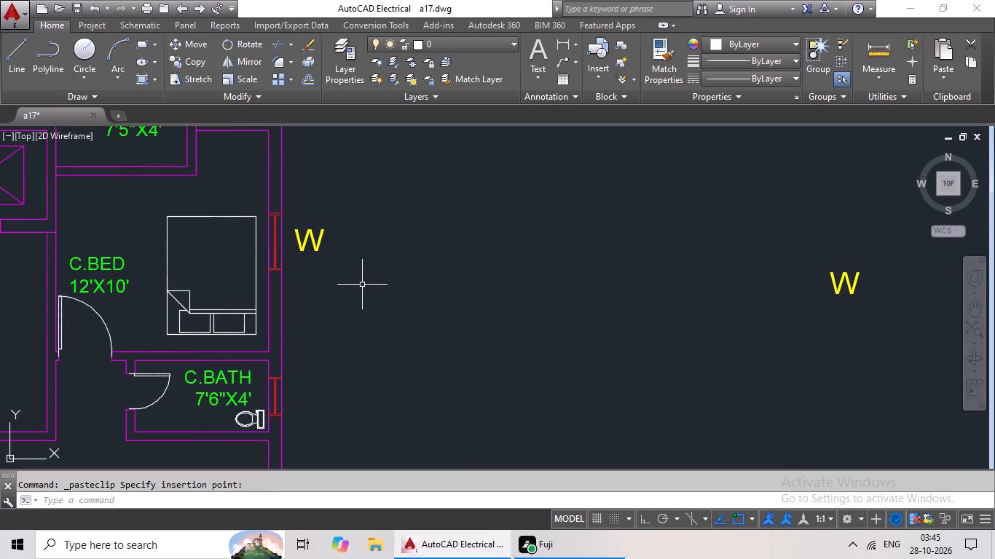
Place a copy of the yellow W tag just outside the right flat's DRAWING room window.
key(ctrl+c)
key(ctrl+v)
middle_drag(374, 286, 419, 194)
scroll(449, 251, down, 2)
middle_drag(449, 254, 460, 193)
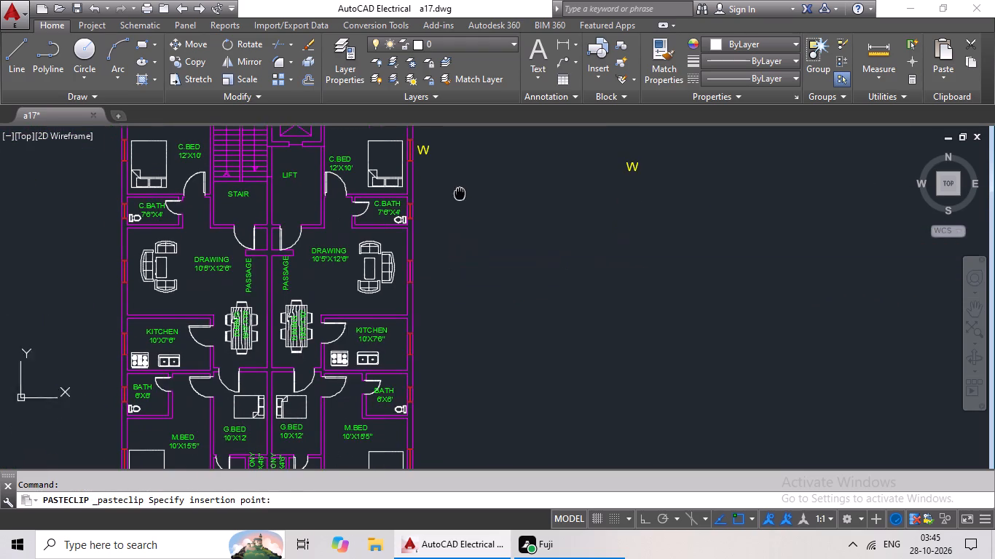
scroll(437, 267, up, 4)
click(291, 335)
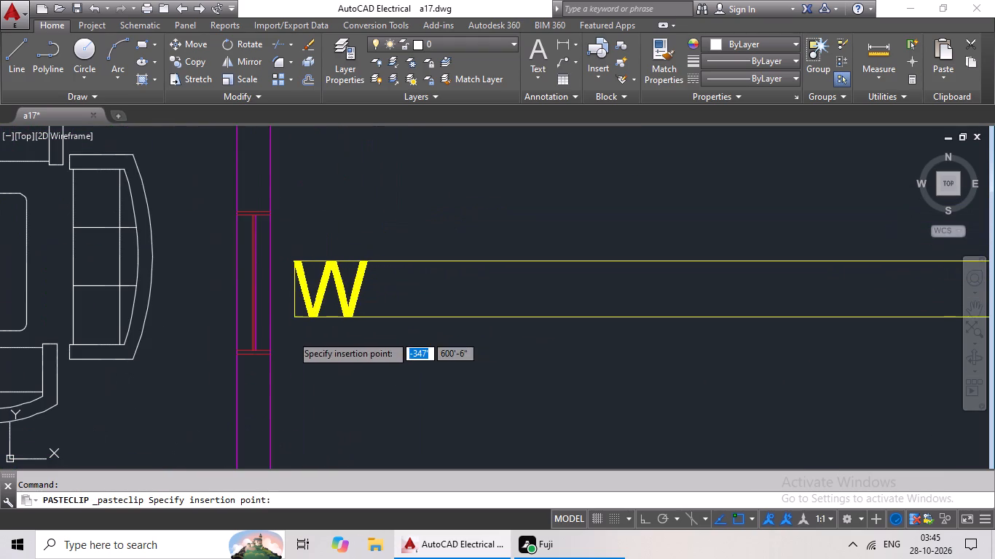
Place a copy of the yellow W tag just outside the right flat's KITCHEN window.
key(ctrl+c)
key(ctrl+v)
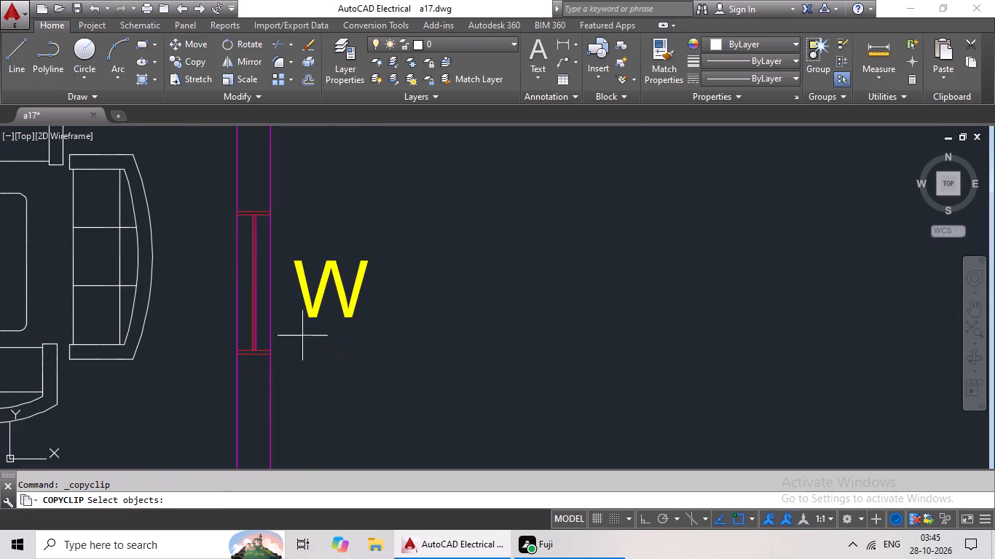
ctrl+scroll(382, 314, down, 1)
middle_drag(388, 312, 393, 179)
scroll(416, 164, down, 3)
scroll(423, 286, up, 2)
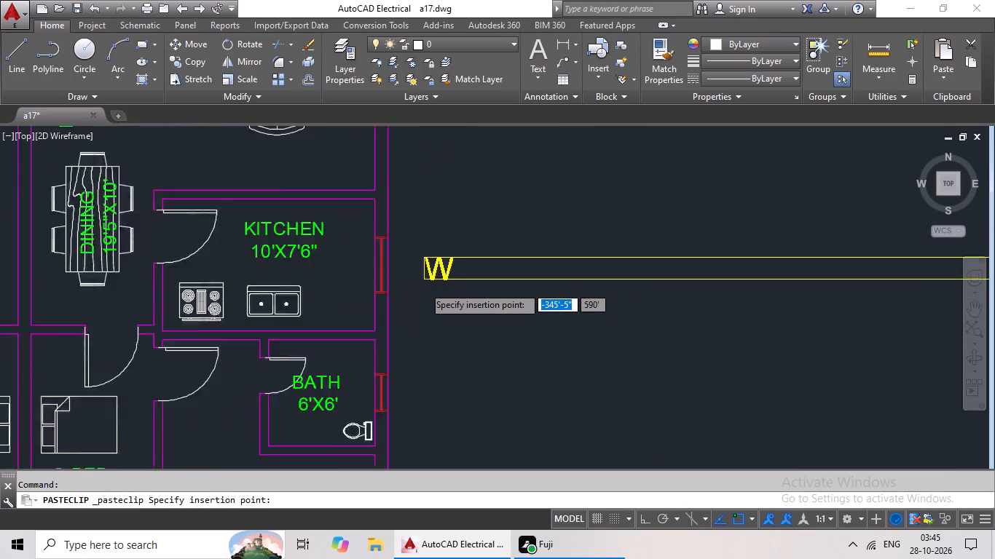
scroll(423, 286, up, 2)
click(355, 274)
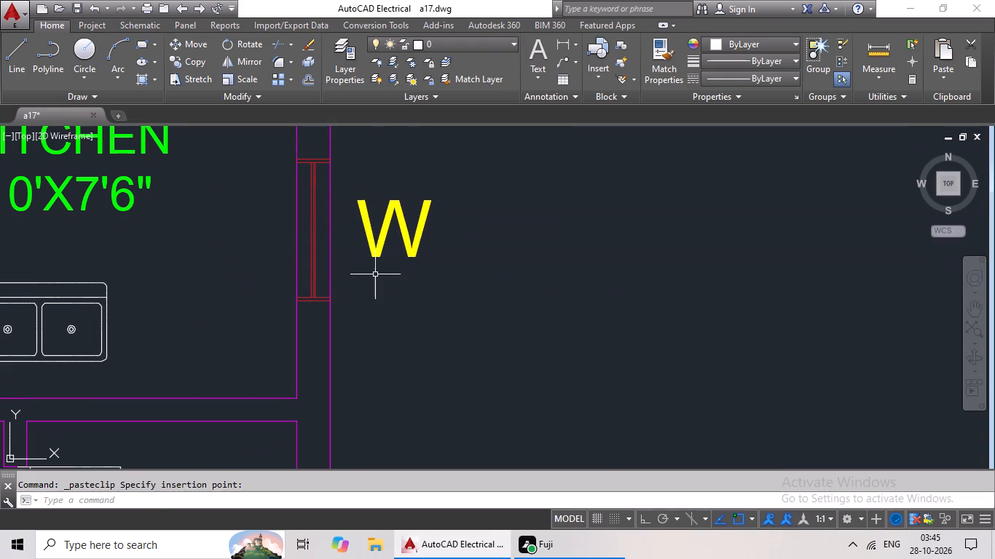
Place a copy of the yellow W tag just outside the right flat's M.BED window.
key(ctrl+c)
key(ctrl+v)
ctrl+scroll(487, 276, down, 3)
middle_drag(492, 282, 500, 250)
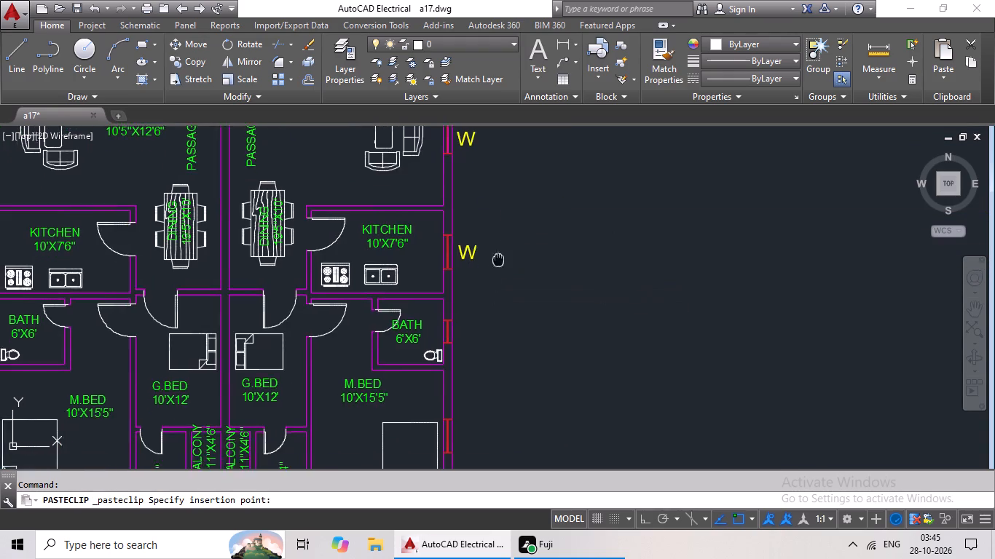
middle_drag(500, 250, 508, 217)
middle_drag(513, 296, 513, 218)
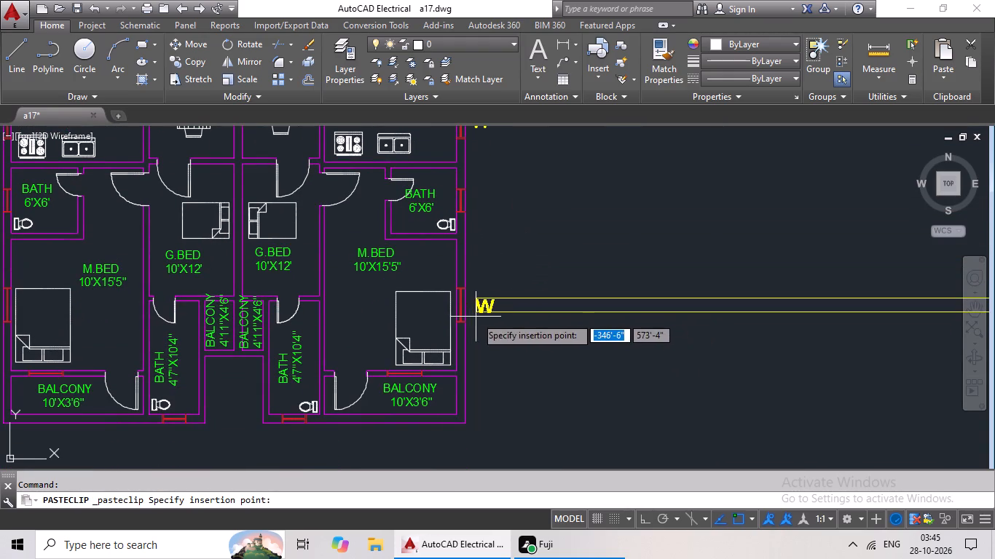
click(476, 317)
Place a copy of the yellow W tag just outside the left flat's M.BED window.
key(ctrl+c)
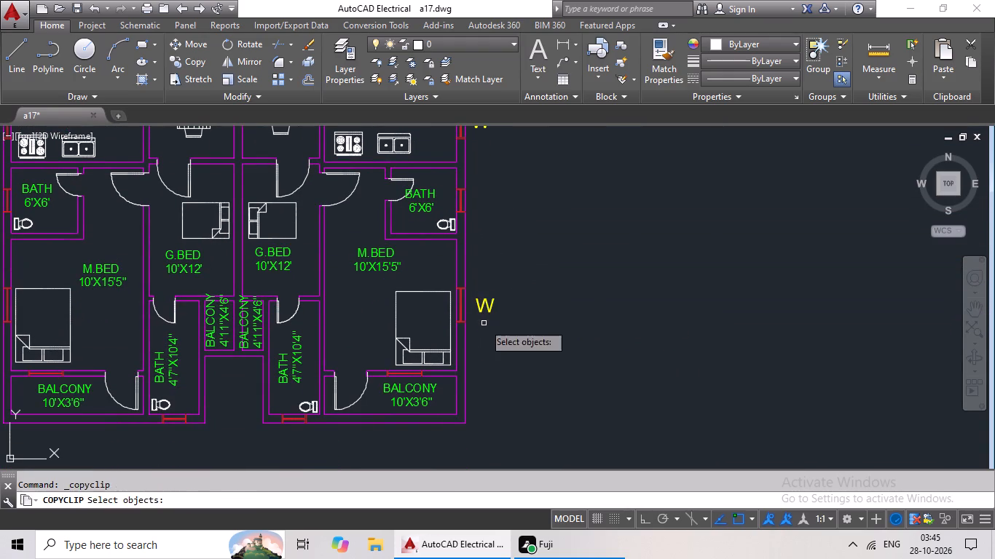
key(ctrl+v)
middle_drag(485, 333, 599, 212)
middle_drag(365, 330, 559, 382)
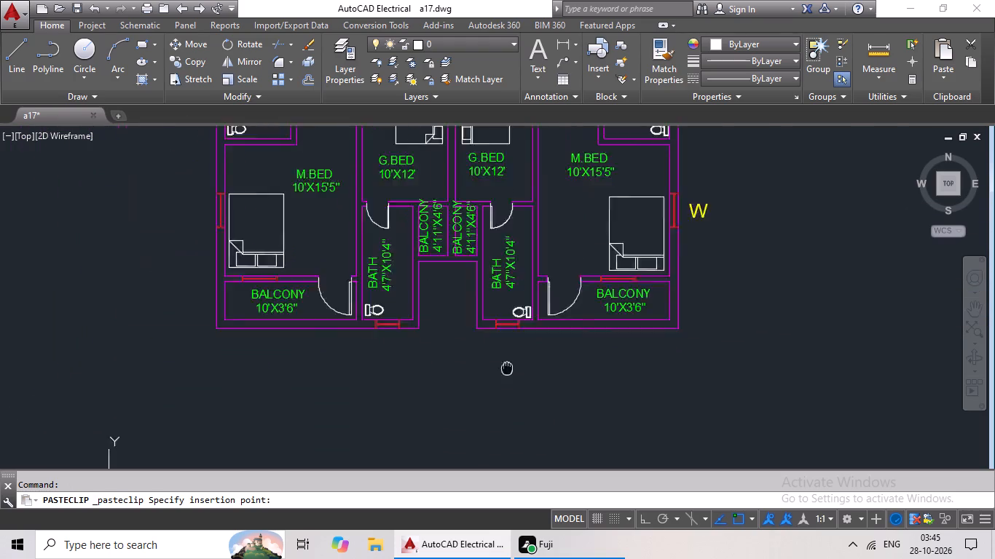
middle_drag(559, 382, 739, 424)
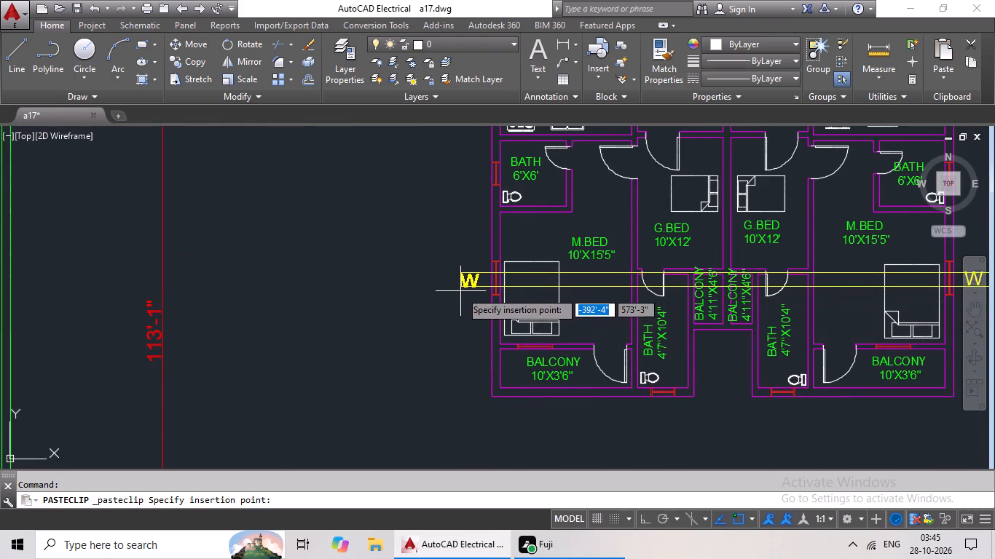
click(461, 289)
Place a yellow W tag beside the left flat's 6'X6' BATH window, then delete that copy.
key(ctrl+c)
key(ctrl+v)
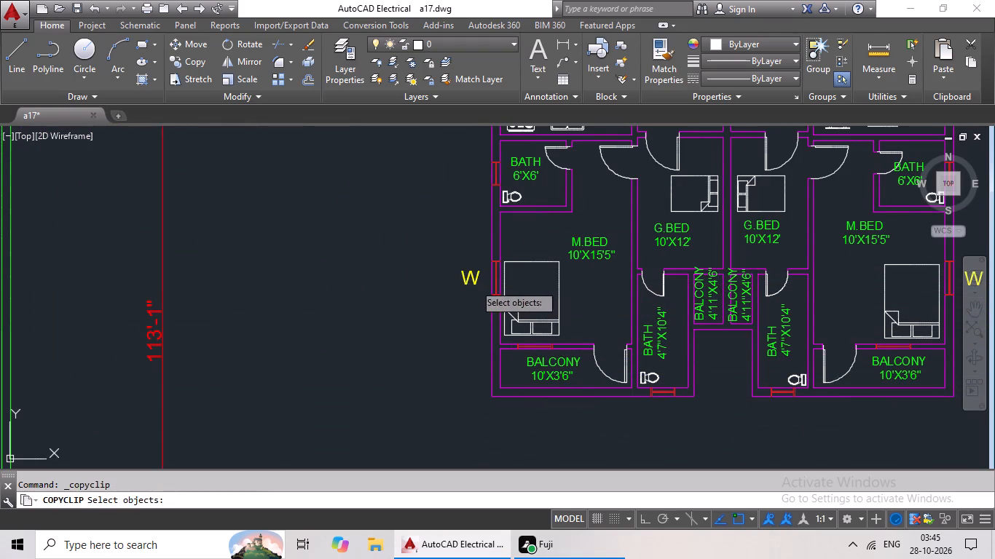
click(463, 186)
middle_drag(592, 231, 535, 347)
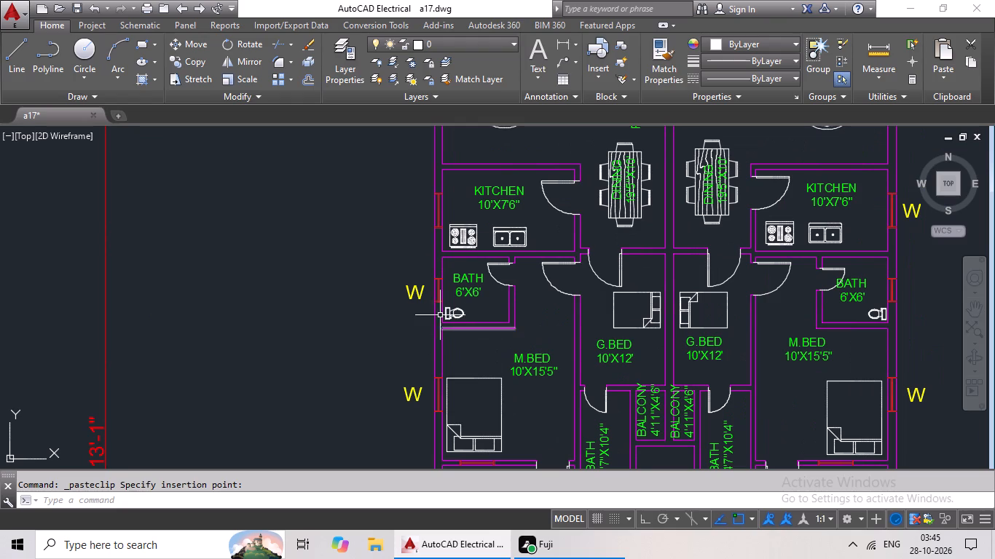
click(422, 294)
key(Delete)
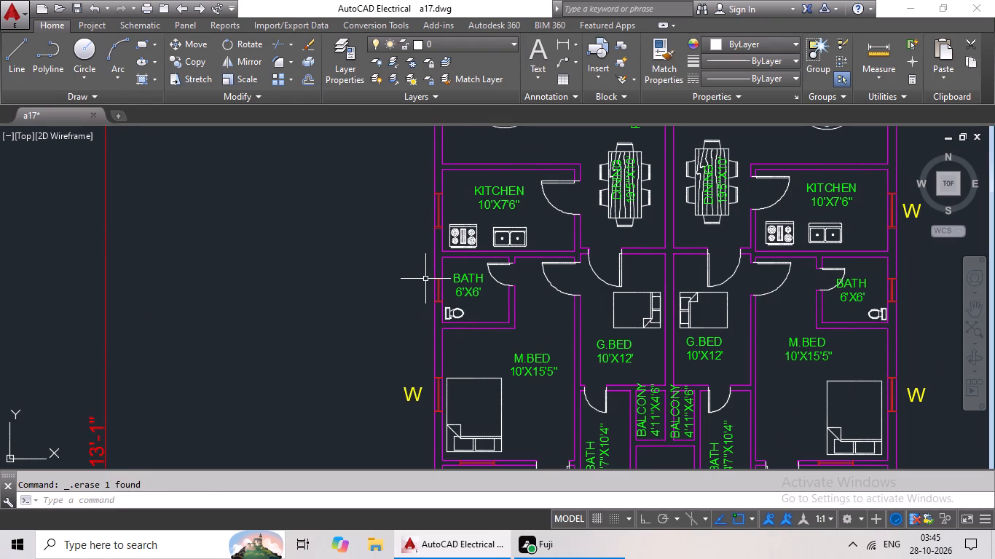
Place a copy of the yellow W tag just outside the left flat's KITCHEN window.
key(ctrl+c)
key(ctrl+v)
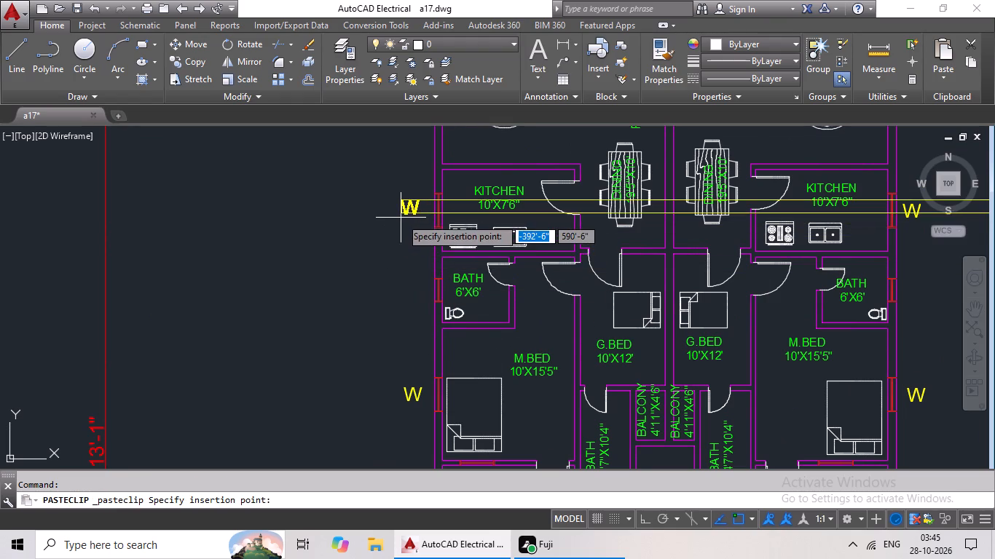
click(405, 223)
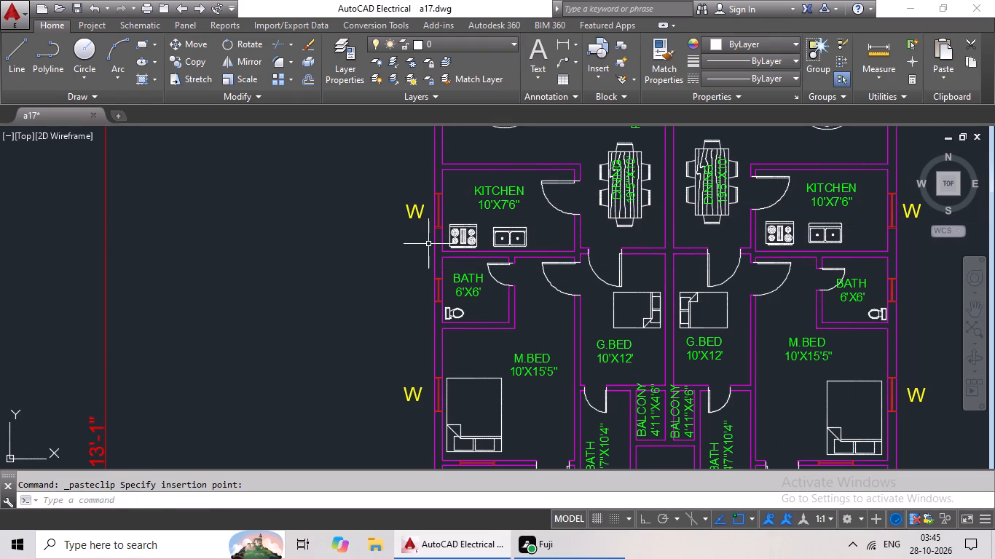
Place a copy of the yellow W tag just outside the left flat's DRAWING room window.
key(ctrl+c)
key(ctrl+v)
scroll(459, 250, down, 1)
middle_drag(506, 221, 506, 372)
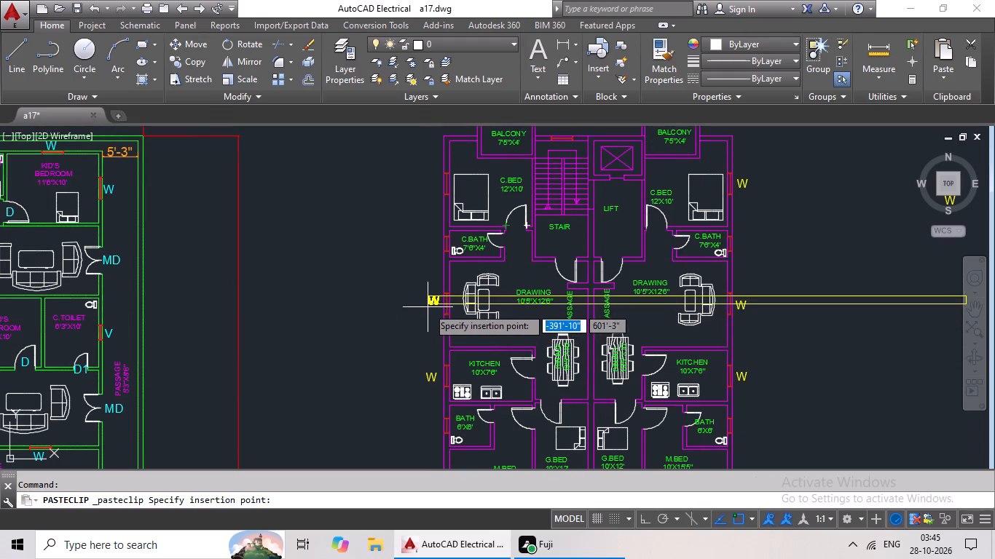
scroll(427, 312, up, 3)
click(426, 313)
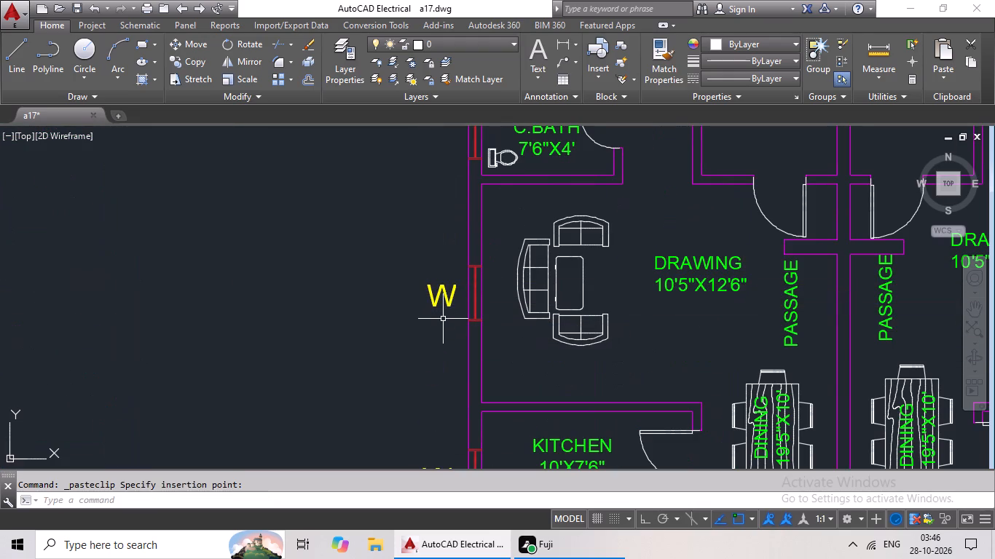
Place a copy of the yellow W tag just outside the left flat's C.BED window.
key(ctrl+c)
key(ctrl+v)
middle_drag(507, 266, 488, 387)
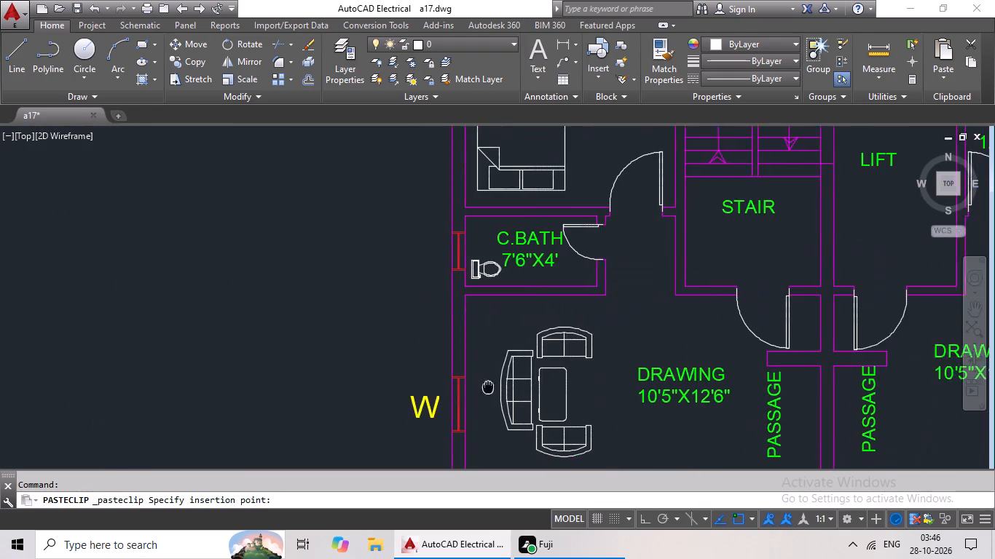
middle_drag(488, 387, 488, 389)
middle_drag(430, 277, 430, 386)
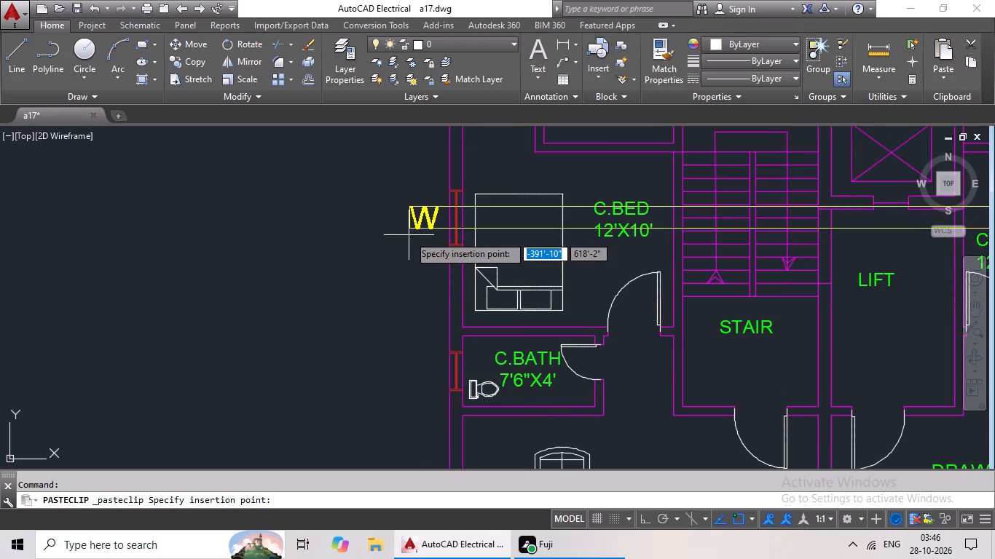
click(409, 235)
Place a copy of the yellow W tag just outside the window at the head of the staircase.
key(ctrl+c)
key(ctrl+v)
ctrl+scroll(638, 328, down, 2)
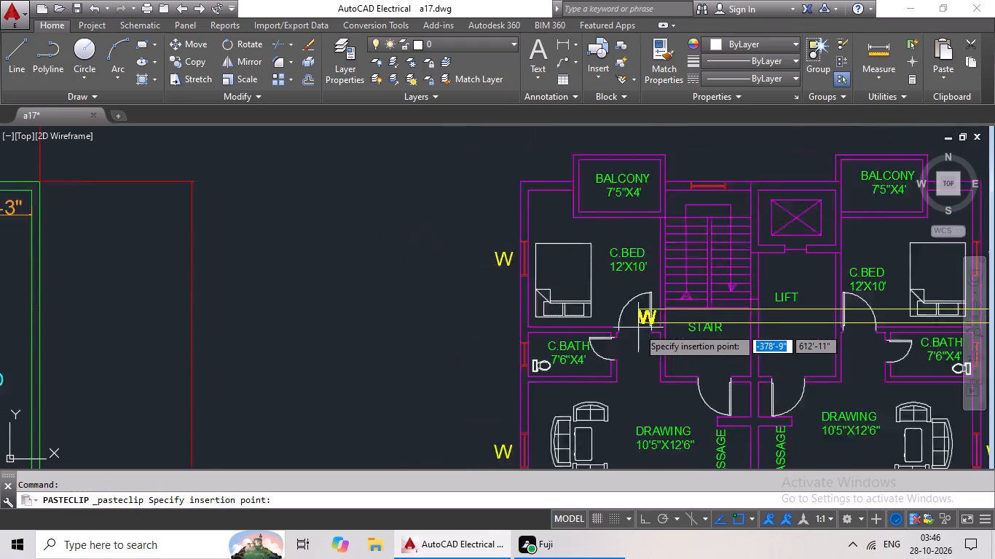
middle_drag(637, 314, 562, 332)
scroll(593, 241, up, 3)
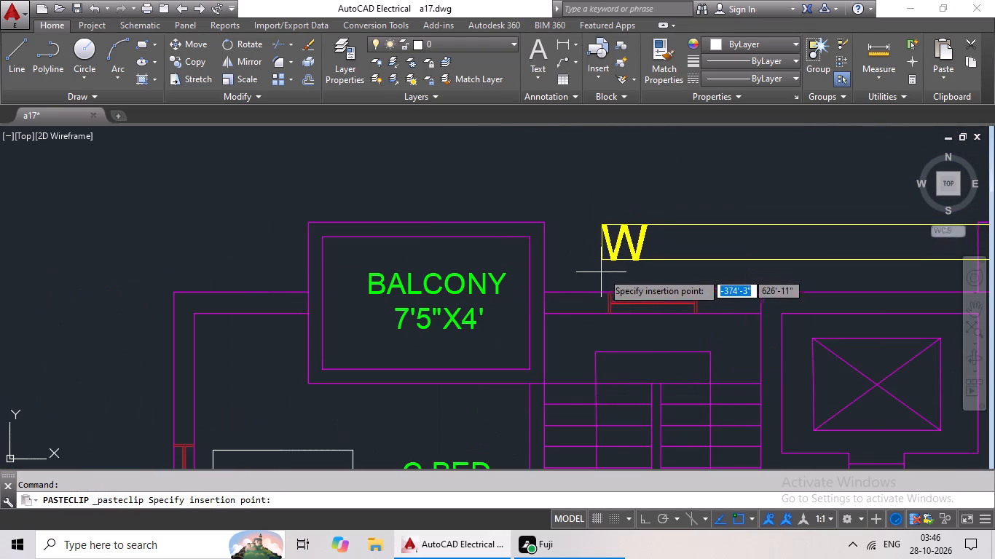
click(623, 288)
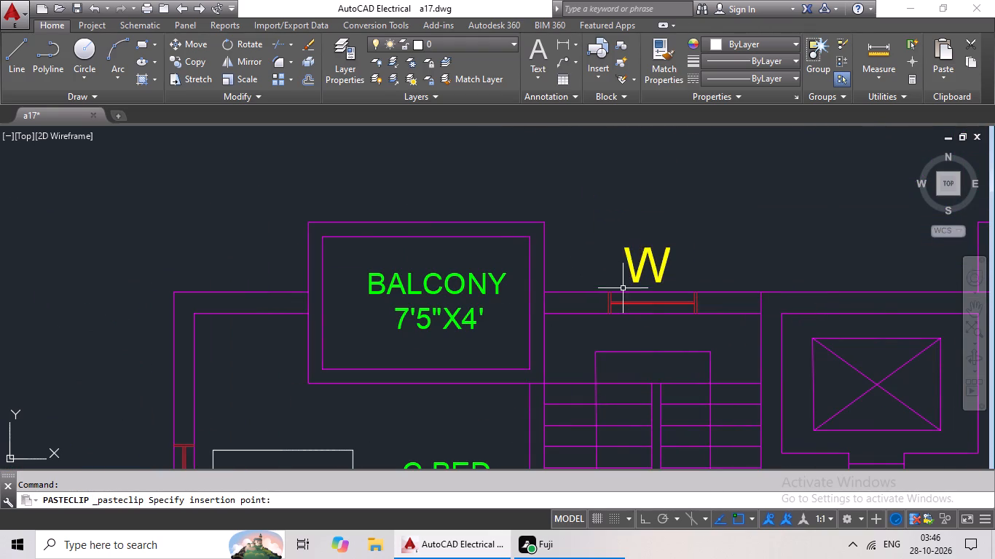
Change the text of the spare yellow W tag beside the floor plan to V.
scroll(698, 306, down, 3)
middle_drag(765, 359, 540, 308)
middle_drag(758, 306, 639, 283)
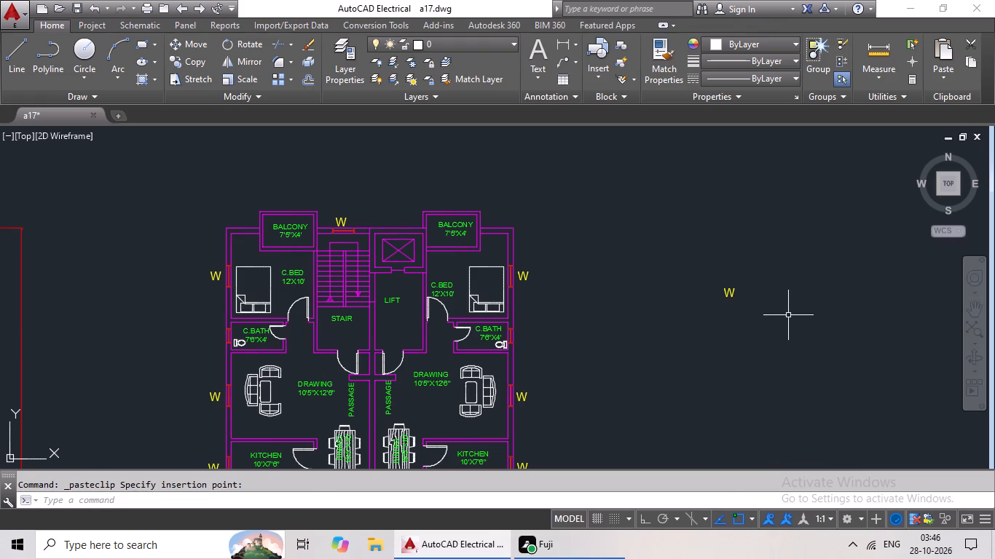
scroll(787, 315, up, 2)
double_click(646, 261)
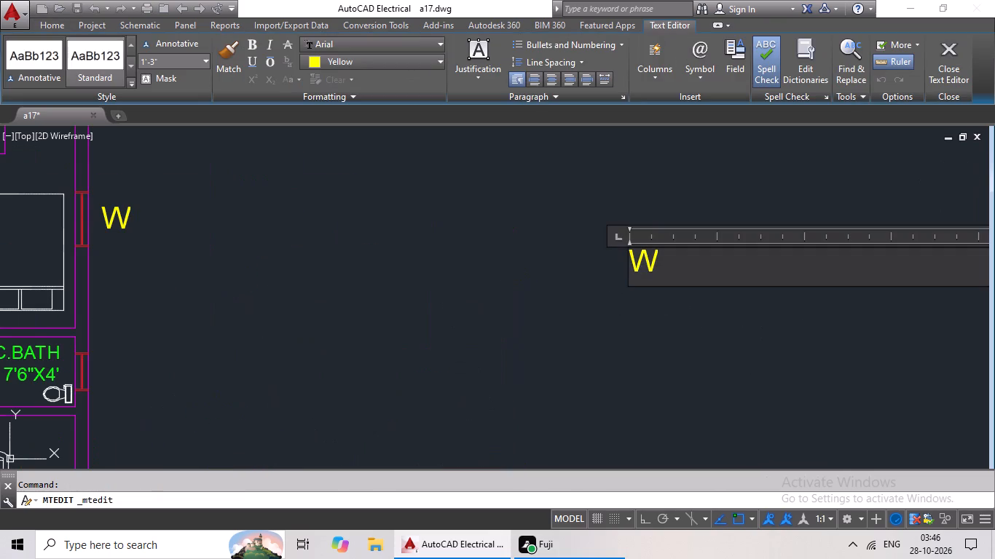
key(BackSpace)
key(shift+v)
click(585, 320)
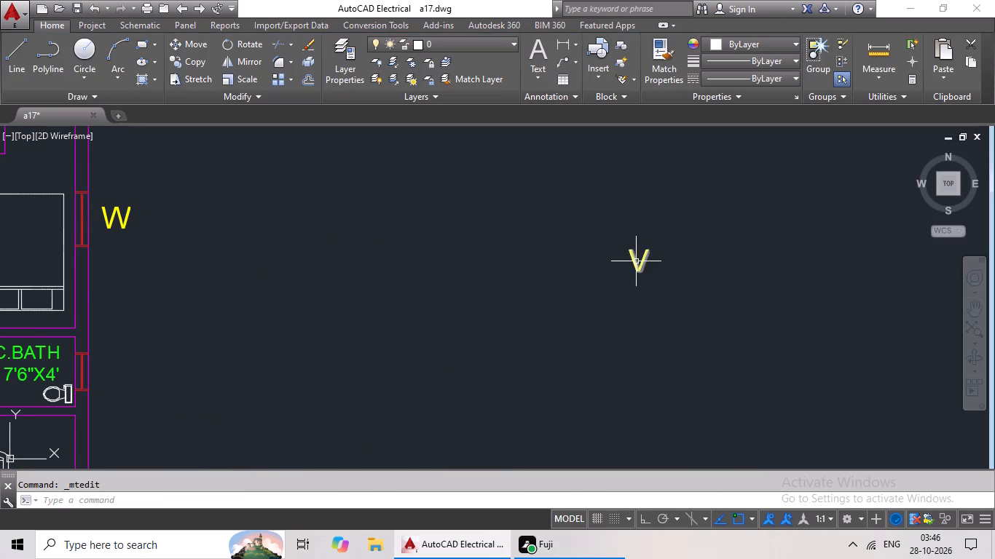
Copy the spare yellow V tag and place the copy just outside the left flat's C.BATH window.
click(636, 261)
key(ctrl+c)
key(ctrl+v)
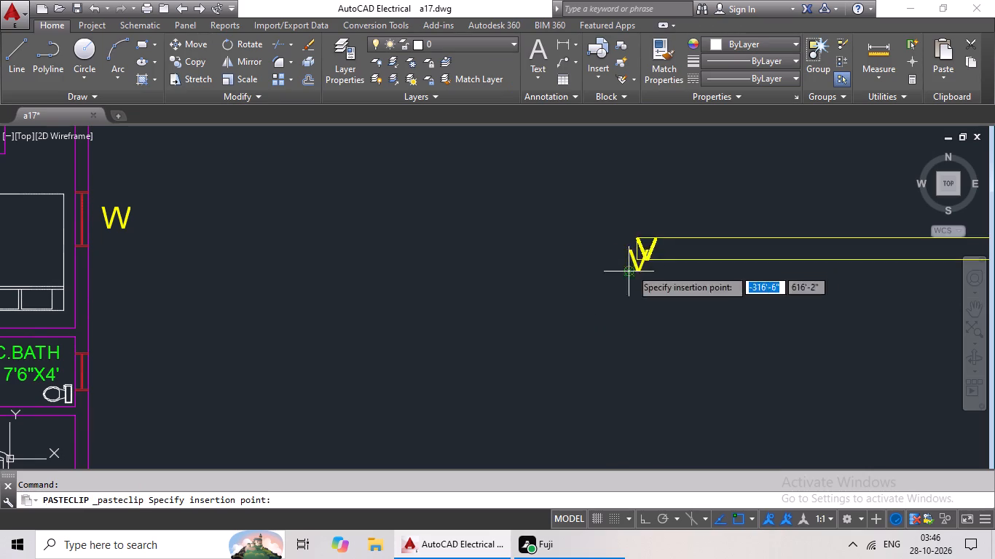
scroll(538, 311, down, 1)
middle_drag(495, 321, 618, 326)
middle_drag(458, 337, 682, 328)
middle_drag(486, 335, 570, 318)
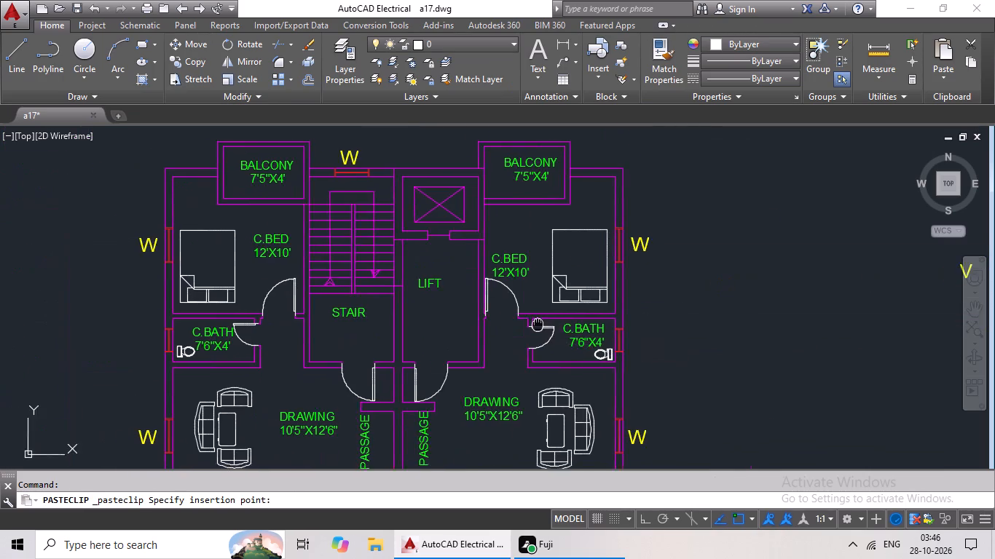
middle_drag(570, 318, 632, 304)
scroll(261, 332, up, 3)
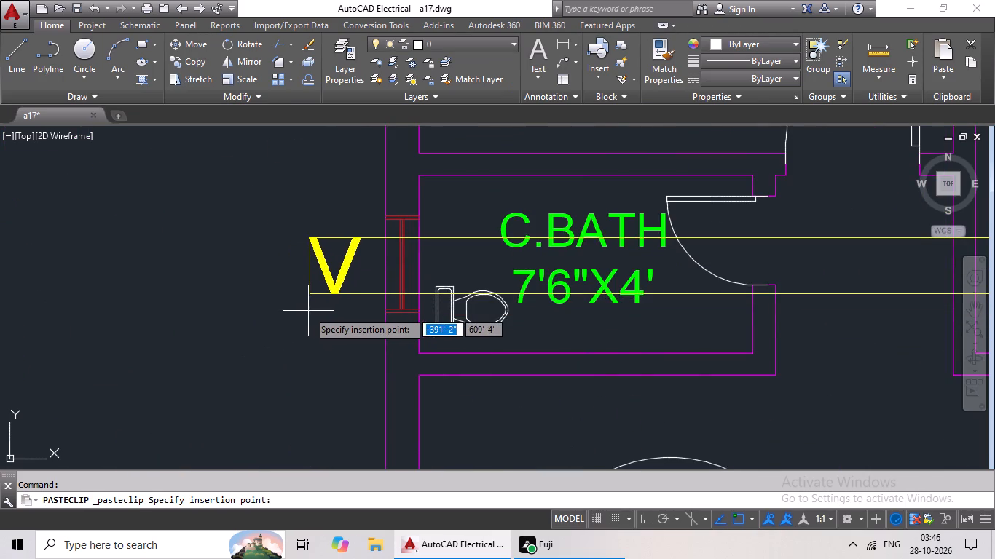
click(322, 310)
Place a copy of the yellow V tag just outside the right flat's C.BATH window.
key(ctrl+c)
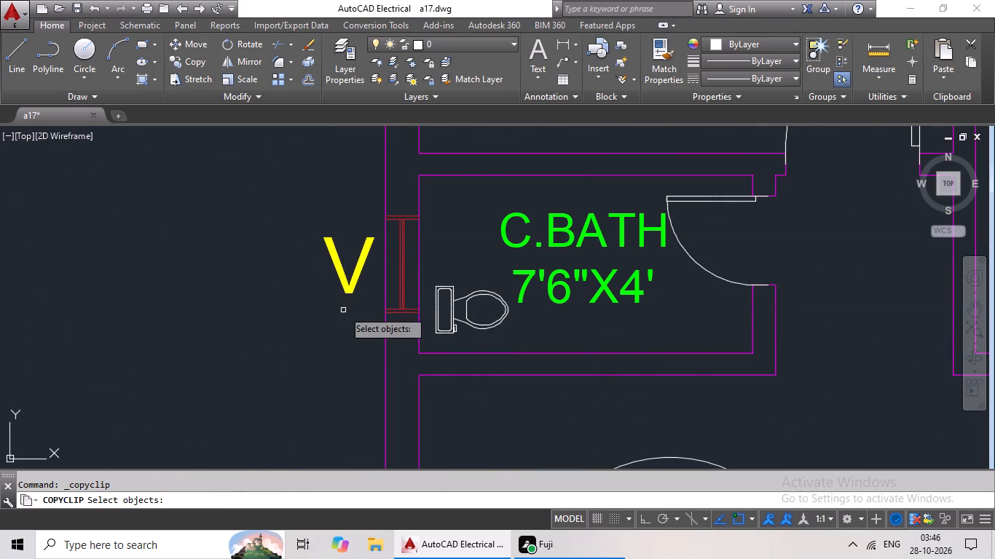
key(ctrl+v)
ctrl+scroll(426, 301, down, 2)
middle_drag(463, 342, 465, 261)
scroll(565, 349, down, 1)
middle_drag(565, 349, 350, 386)
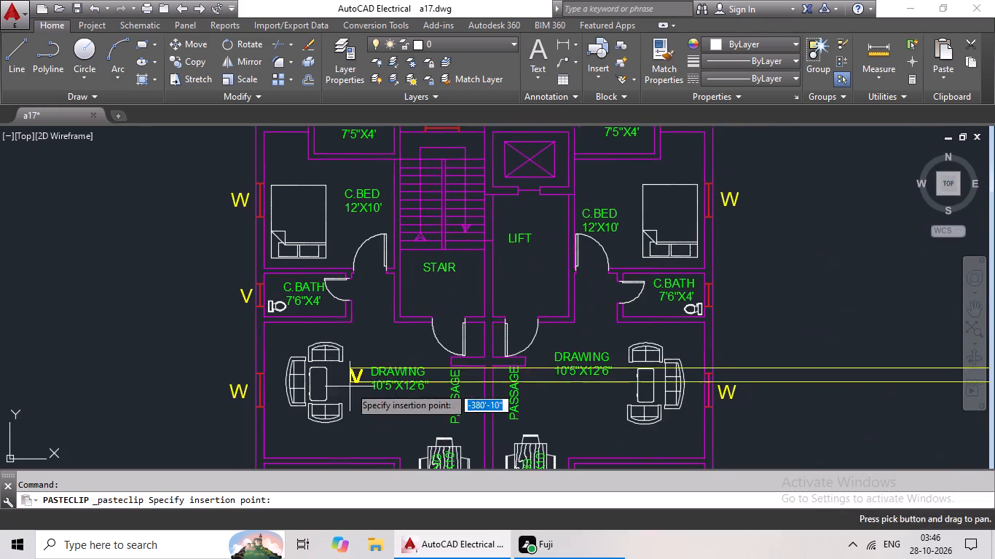
middle_drag(438, 367, 288, 349)
scroll(556, 284, up, 4)
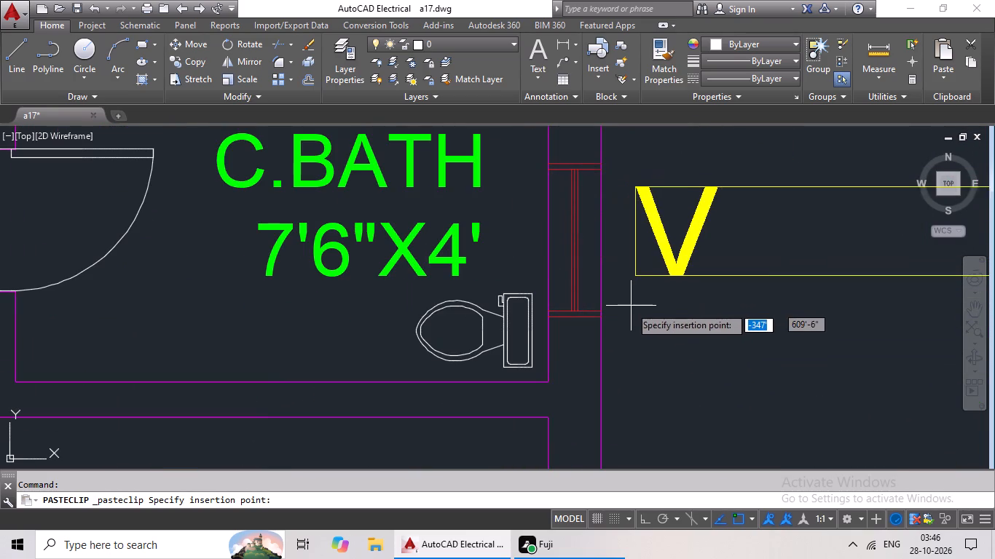
click(628, 309)
Place a copy of the yellow V tag just outside the right flat's 6'X6' BATH window.
key(ctrl+c)
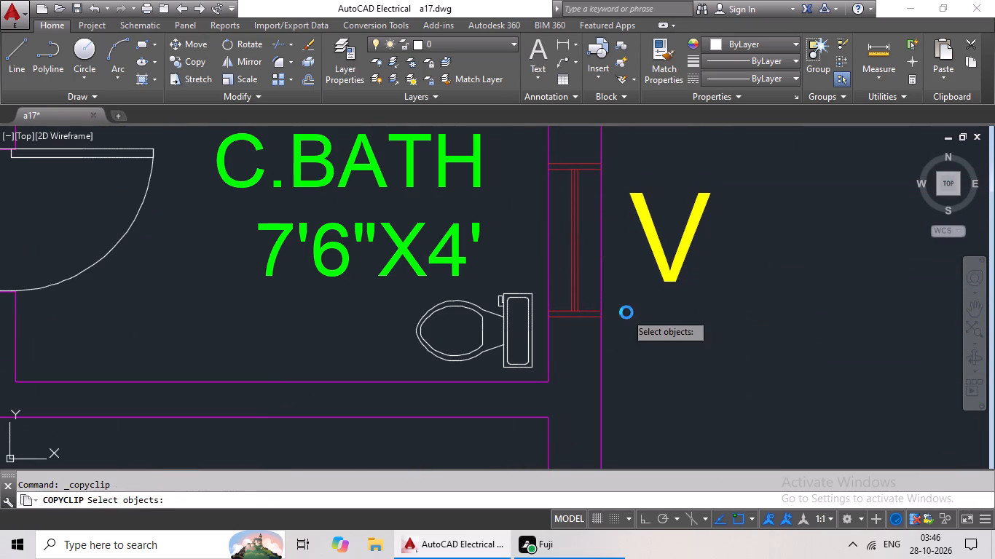
key(ctrl+v)
ctrl+scroll(627, 311, down, 3)
middle_drag(629, 342, 639, 259)
scroll(634, 306, down, 2)
middle_drag(632, 338, 664, 289)
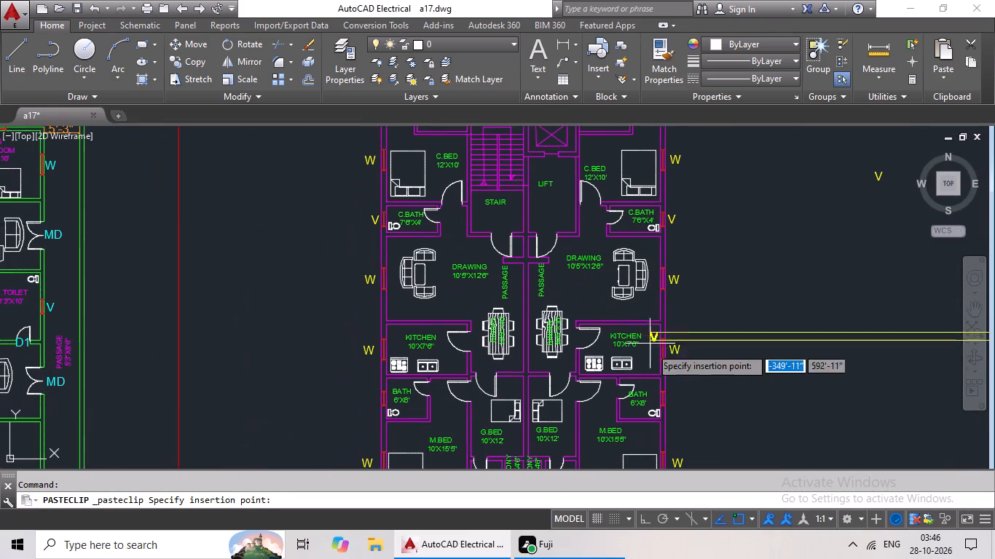
middle_drag(669, 360, 665, 291)
scroll(674, 333, up, 3)
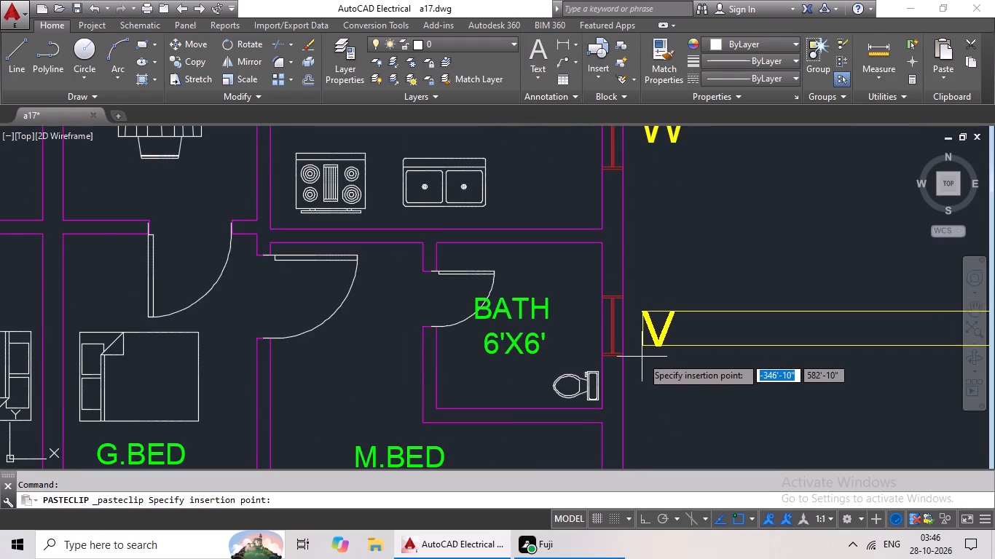
click(641, 357)
Place a copy of the yellow V tag just outside the left flat's 4'7"X10'4" BATH window.
key(ctrl+c)
key(ctrl+v)
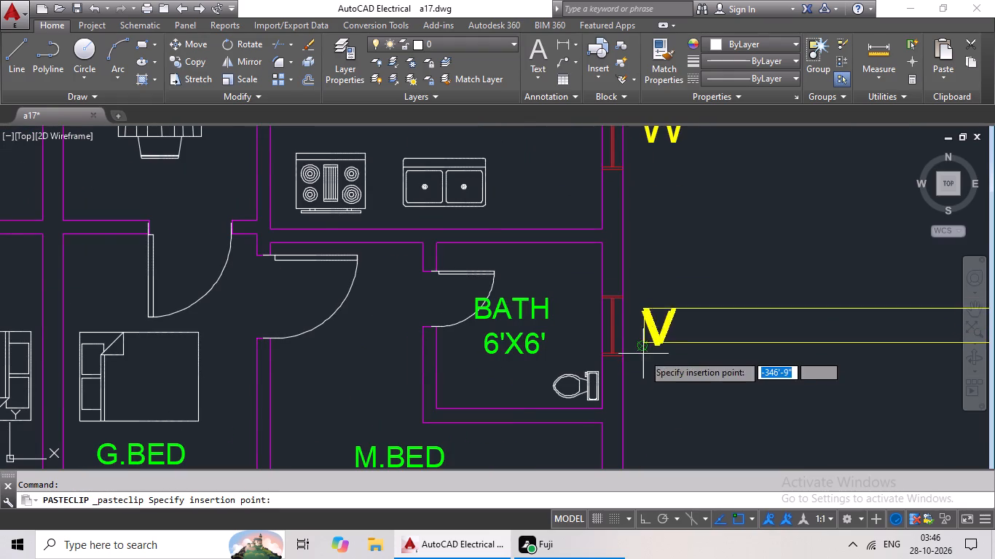
scroll(647, 346, down, 1)
middle_drag(640, 368, 661, 263)
scroll(656, 296, down, 1)
middle_drag(655, 309, 682, 268)
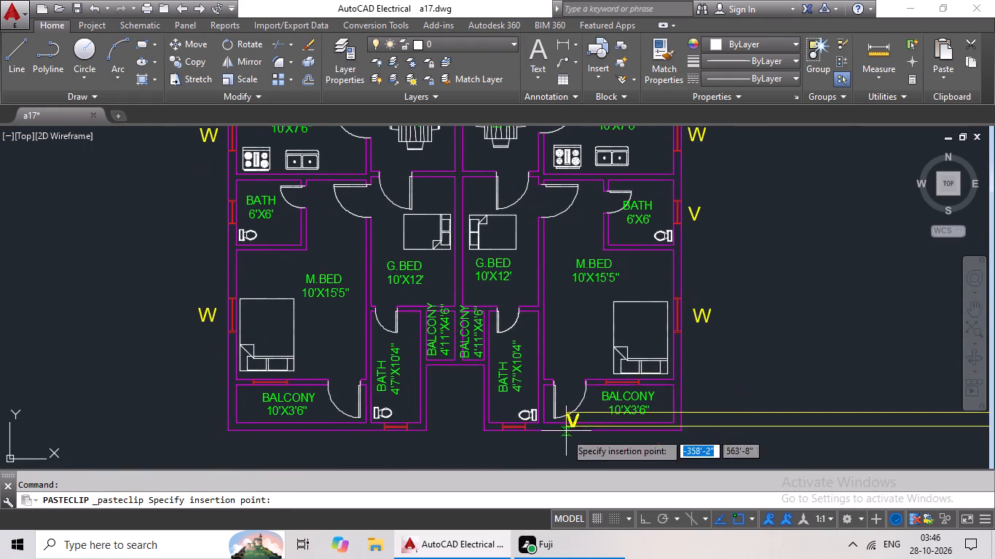
middle_drag(555, 437, 581, 314)
scroll(430, 340, up, 3)
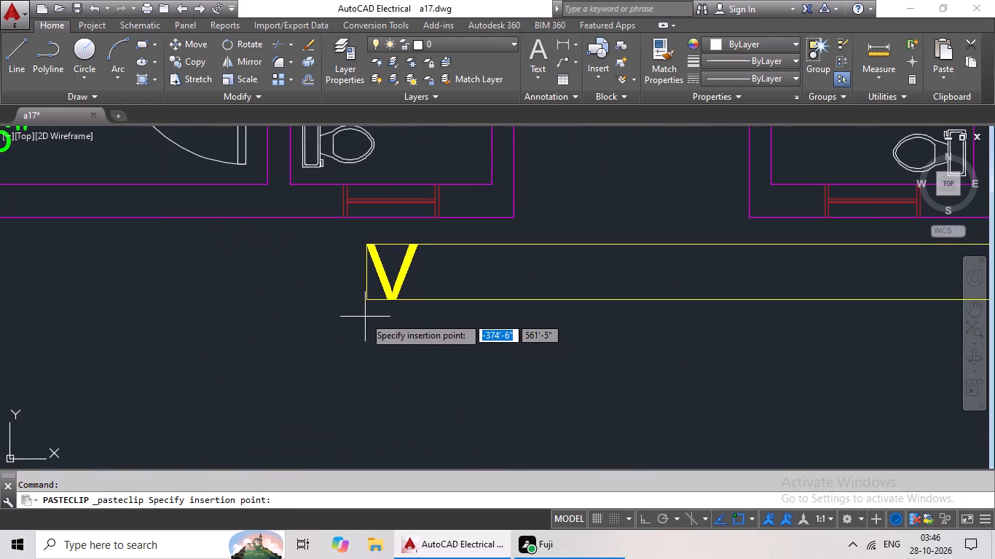
click(360, 304)
Place a copy of the yellow V tag just outside the right flat's 4'7"X10'4" BATH window.
key(ctrl+c)
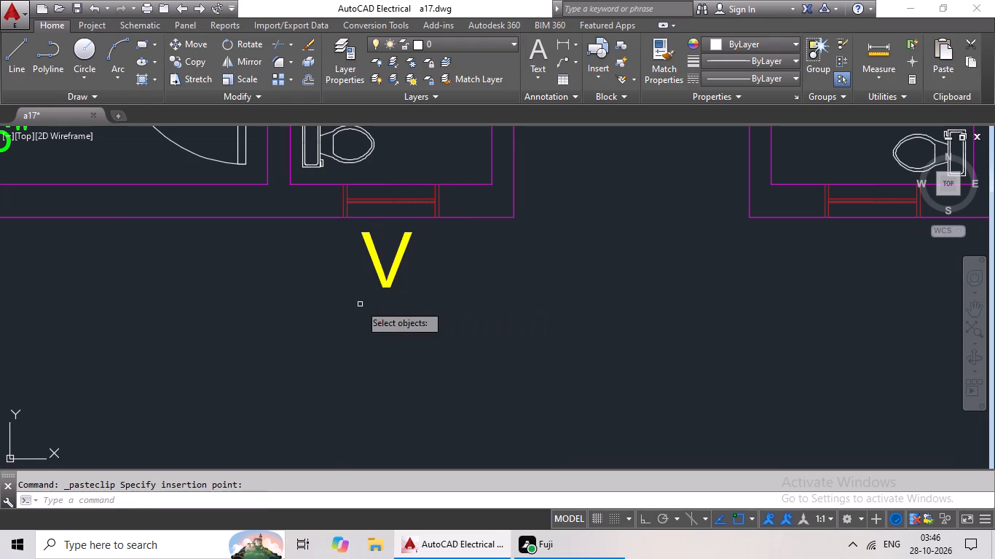
key(ctrl+v)
middle_drag(482, 317, 210, 332)
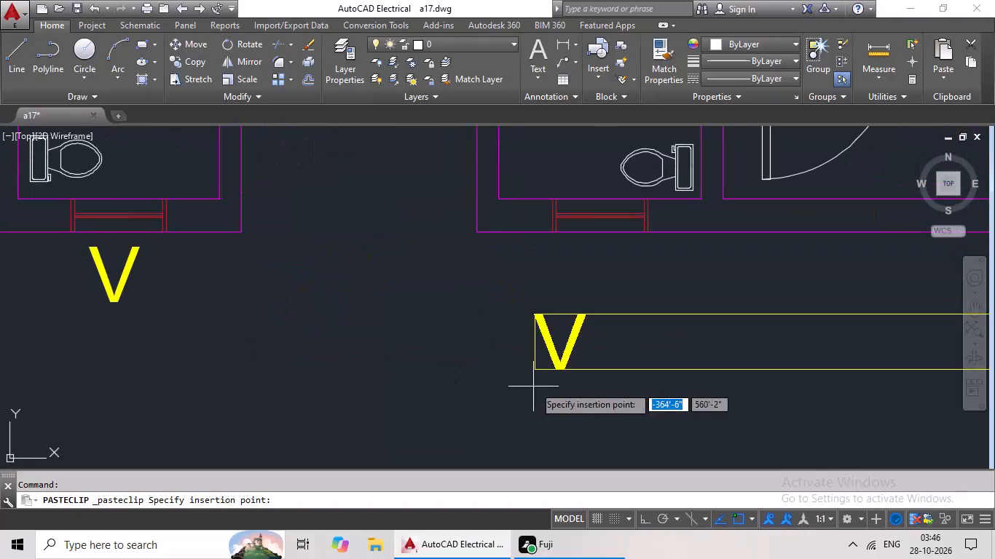
click(573, 322)
Place a copy of the yellow V tag just outside the left flat's 6'X6' BATH window.
scroll(573, 322, down, 4)
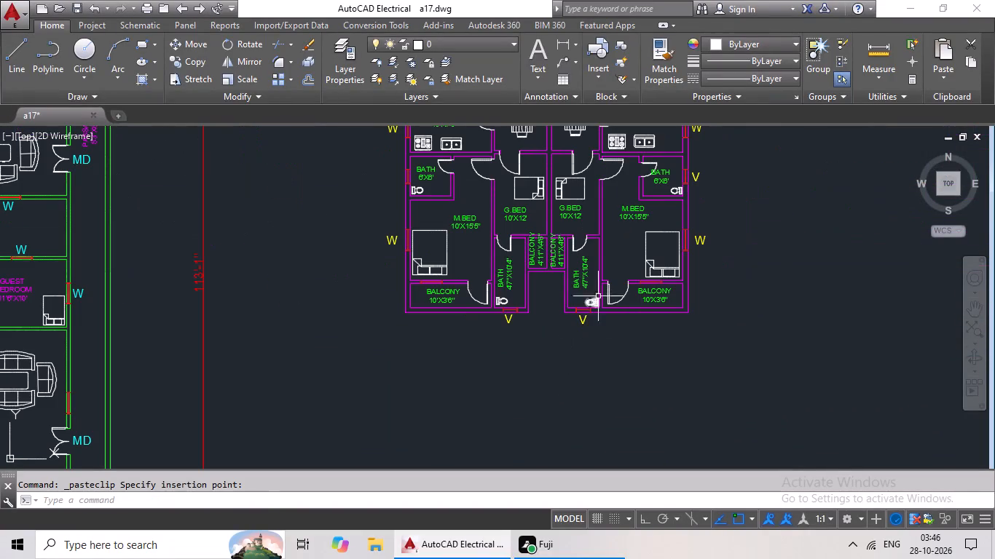
middle_drag(594, 263, 554, 333)
middle_drag(570, 304, 543, 343)
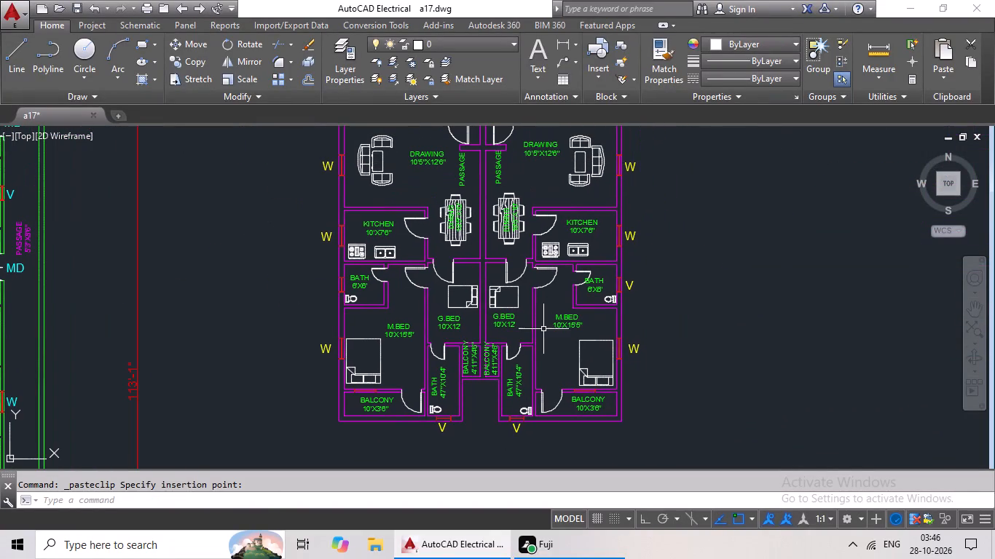
key(ctrl+c)
key(ctrl+v)
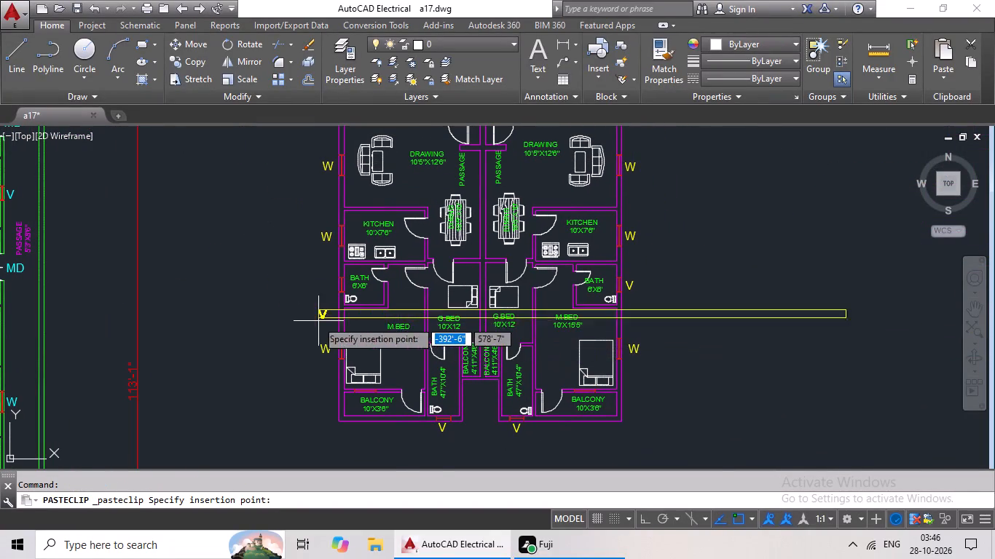
scroll(313, 312, up, 3)
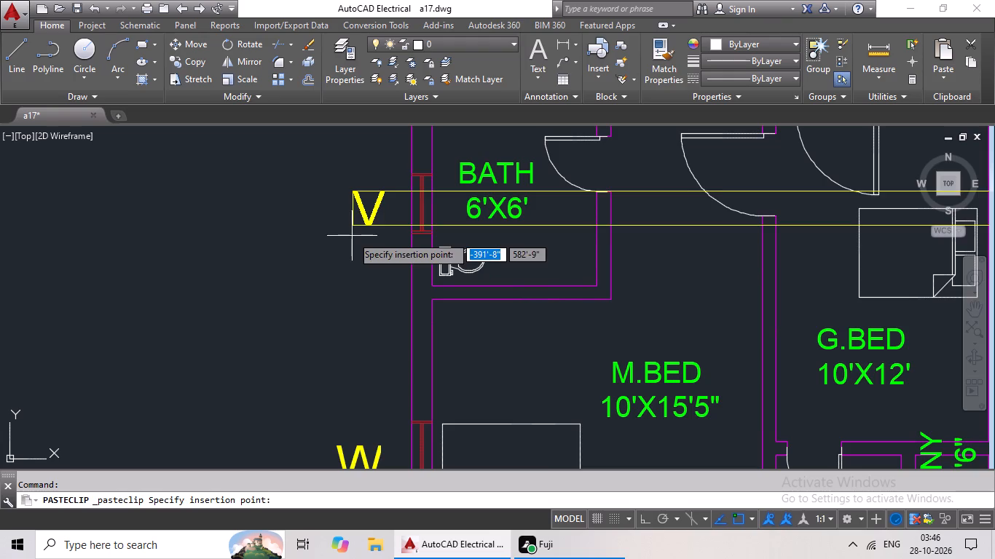
click(352, 235)
Change the text of the spare yellow V tag beside the floor plan to D.
scroll(663, 314, down, 4)
middle_drag(678, 329, 457, 377)
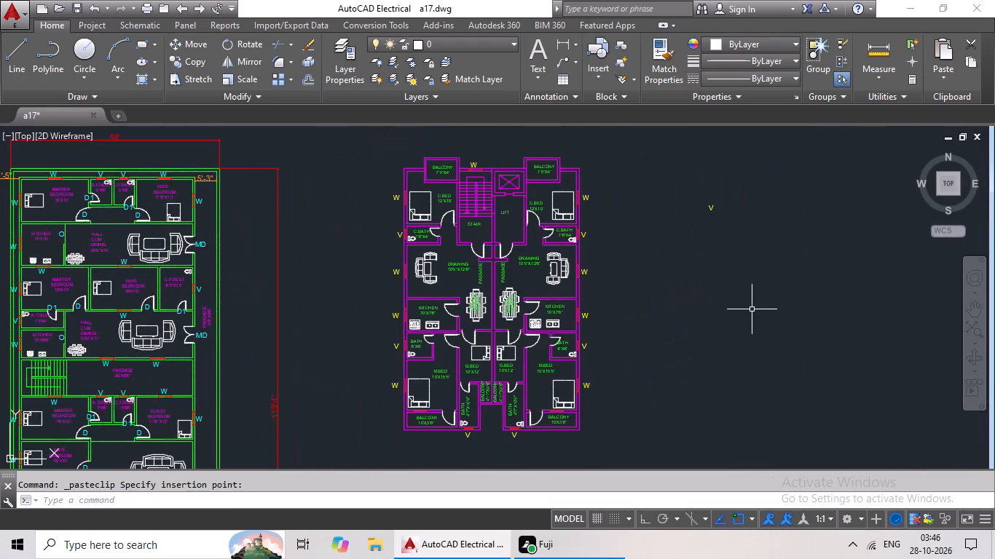
middle_drag(736, 254, 619, 285)
double_click(597, 239)
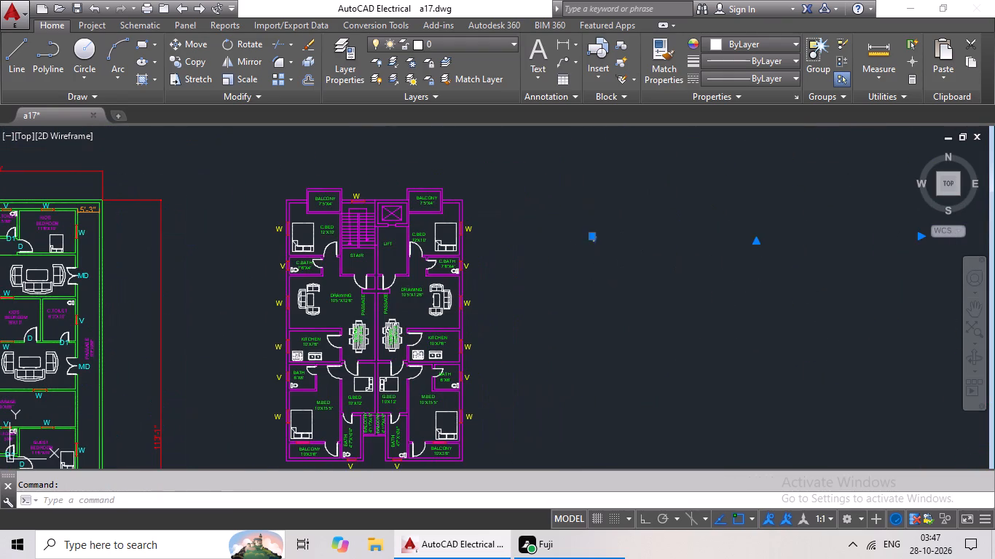
scroll(597, 239, up, 3)
click(616, 237)
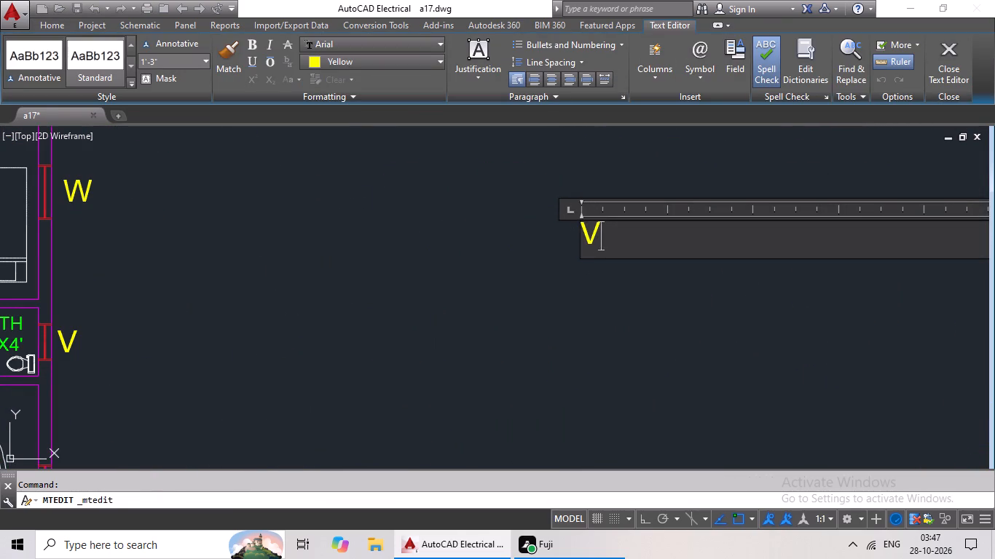
key(BackSpace)
key(shift+d)
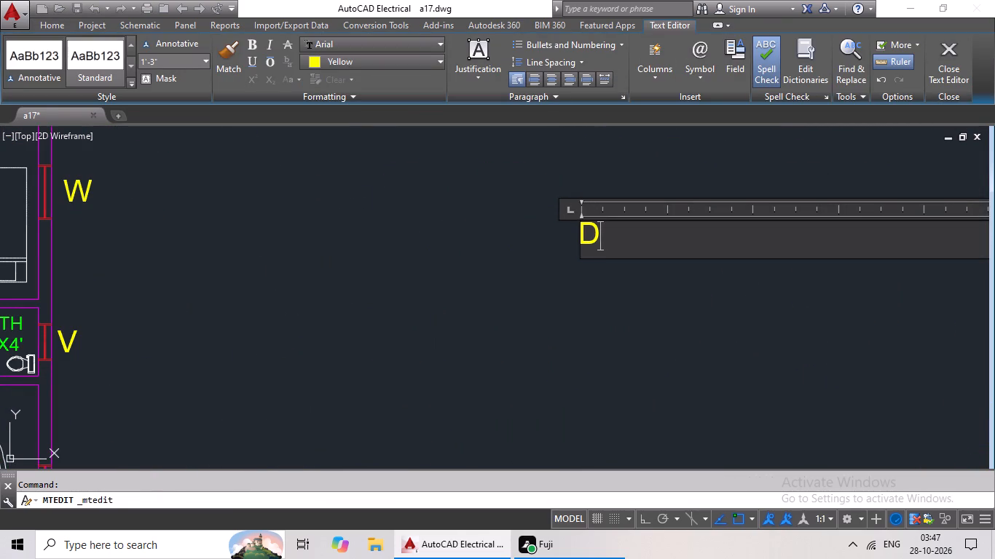
click(586, 284)
Copy the spare yellow D tag and place the copy in the door swing of the left flat's C.BED.
click(583, 242)
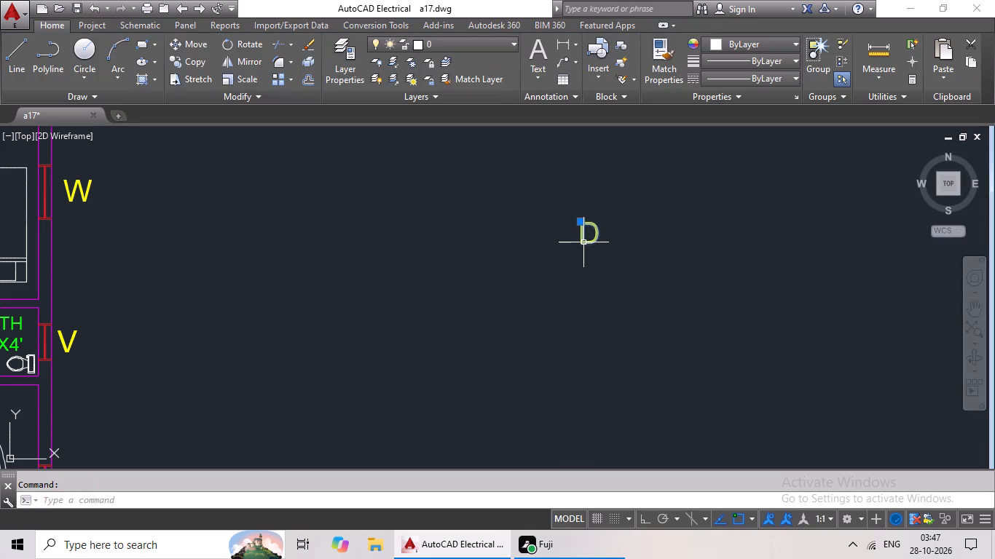
key(ctrl+c)
key(ctrl+v)
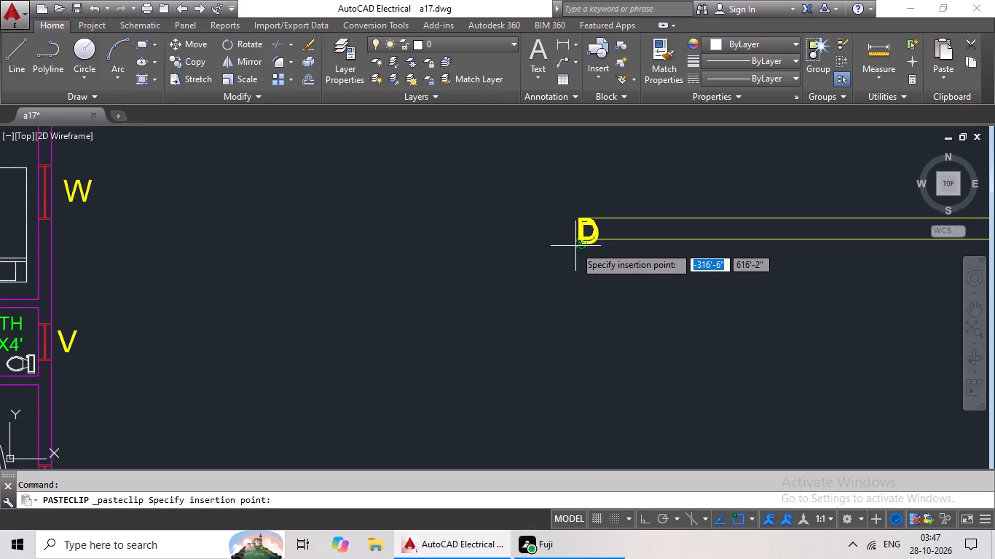
scroll(598, 264, down, 1)
middle_drag(488, 277, 655, 270)
middle_drag(595, 290, 691, 290)
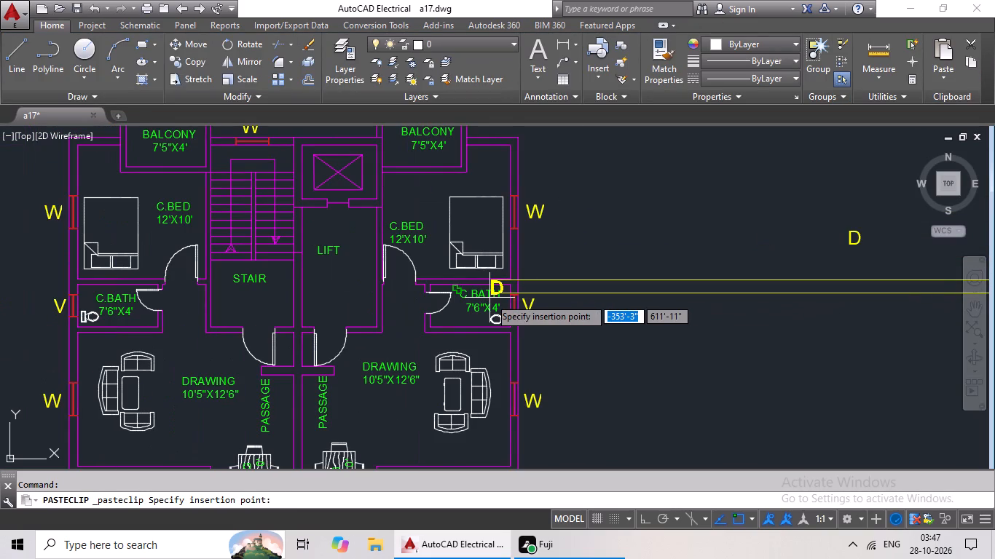
middle_drag(331, 276, 519, 264)
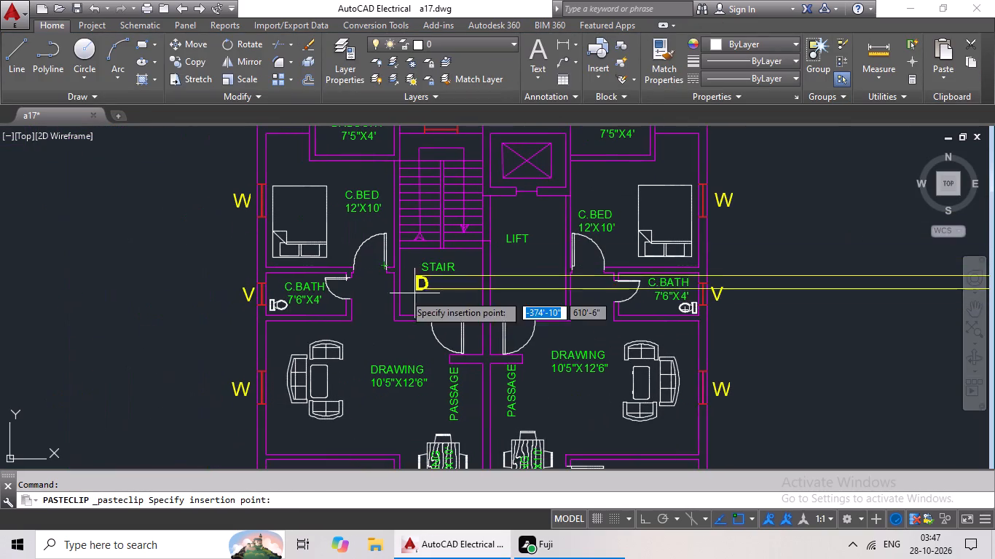
scroll(366, 278, up, 1)
middle_drag(364, 282, 363, 336)
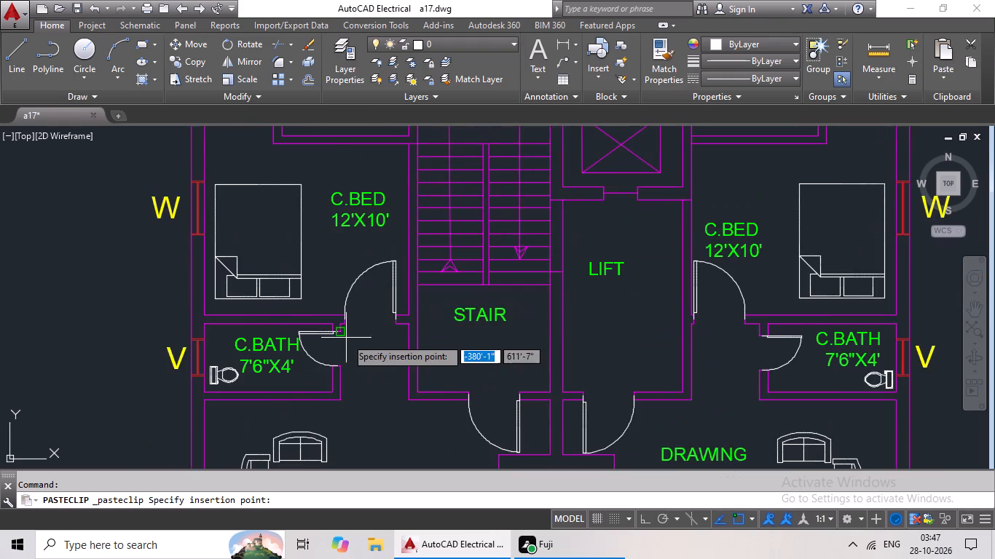
scroll(354, 317, up, 3)
click(375, 312)
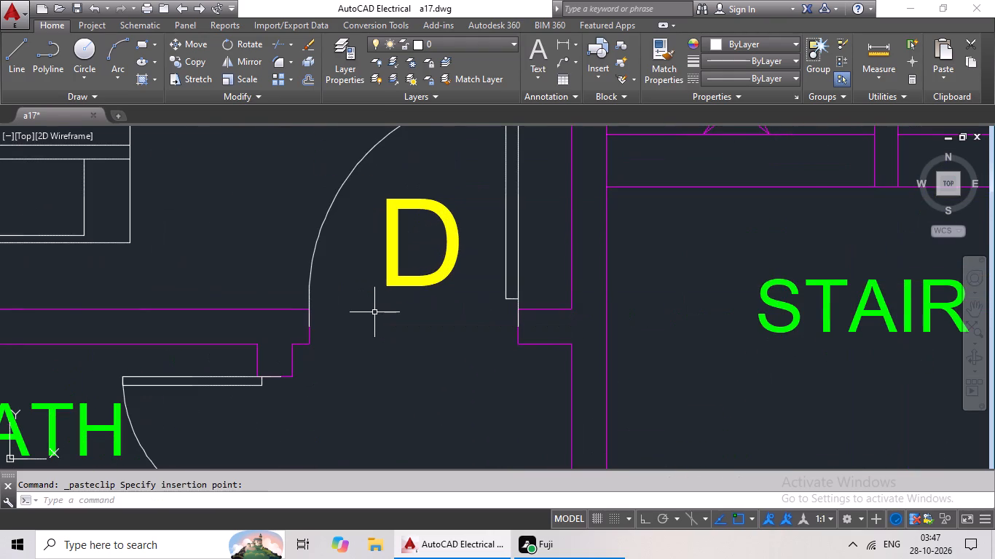
Place a copy of the yellow D tag in the door swing of the right flat's C.BED.
key(ctrl+c)
key(ctrl+v)
ctrl+scroll(426, 305, down, 3)
middle_drag(607, 346, 452, 363)
middle_drag(511, 342, 457, 352)
scroll(535, 348, up, 3)
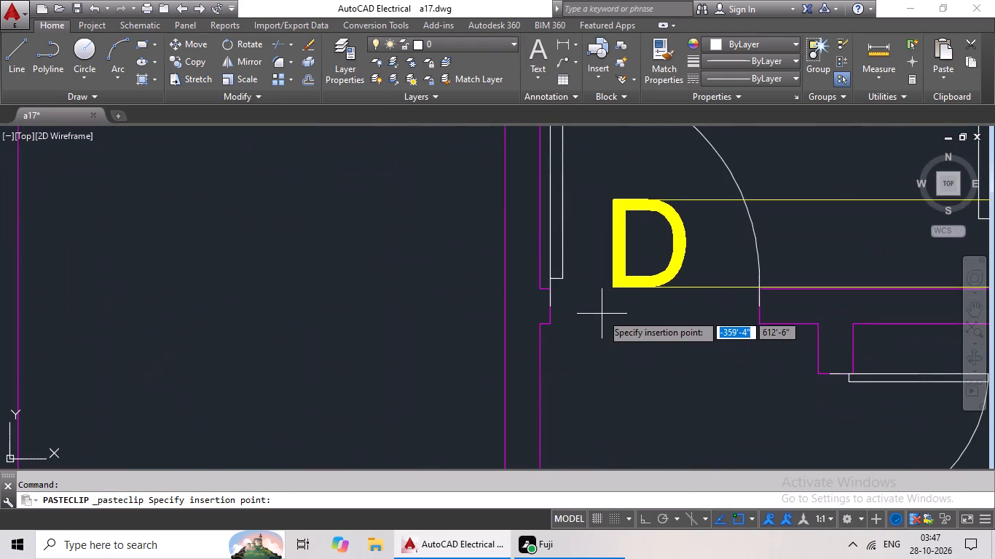
click(602, 305)
Place a copy of the yellow D tag at the right flat's entrance door into the DRAWING and PASSAGE area.
key(ctrl+c)
key(ctrl+v)
ctrl+scroll(602, 305, down, 1)
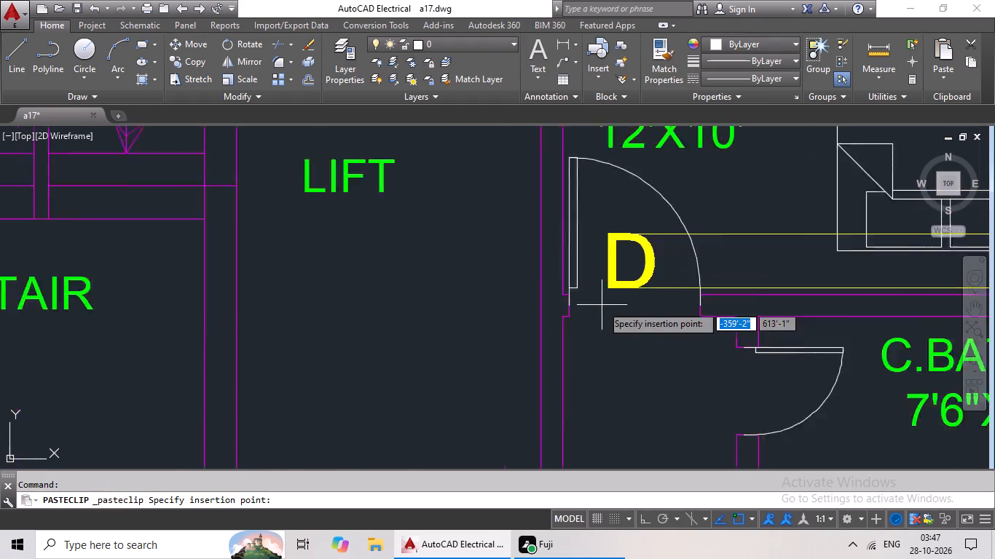
ctrl+scroll(602, 305, down, 2)
scroll(569, 316, down, 1)
middle_drag(563, 297, 513, 314)
middle_drag(511, 318, 538, 250)
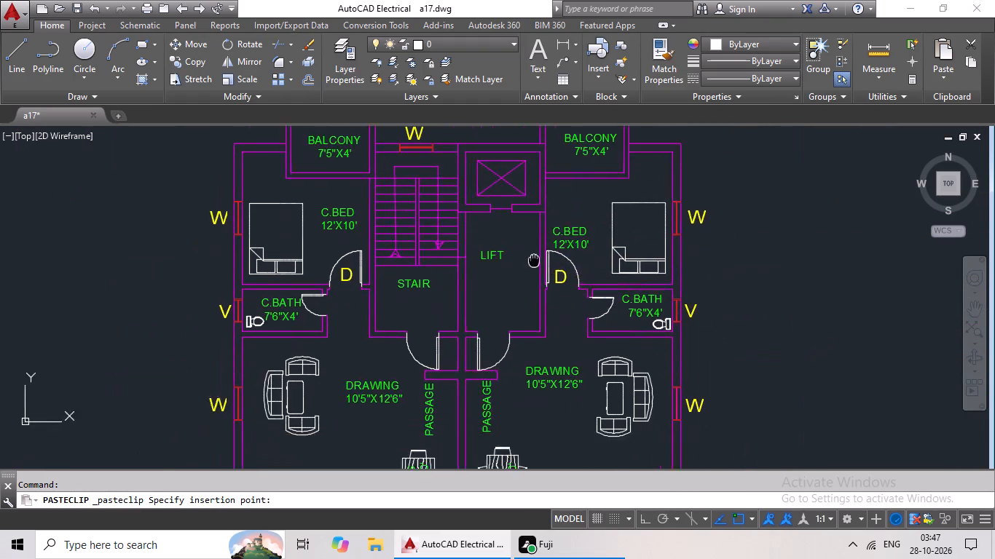
middle_drag(538, 250, 546, 213)
scroll(524, 282, up, 4)
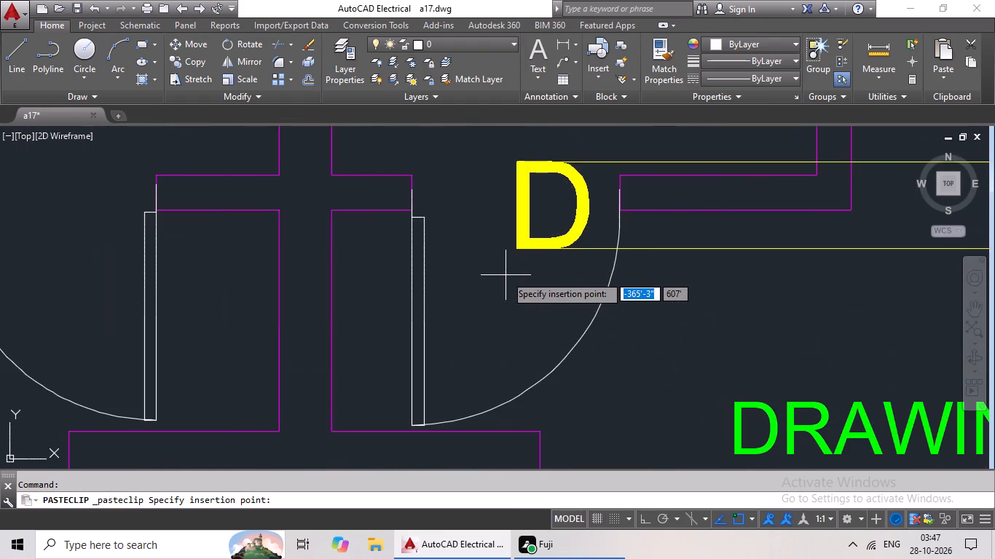
click(461, 291)
Place a copy of the yellow D tag at the left flat's entrance door into the DRAWING and PASSAGE area.
key(ctrl+c)
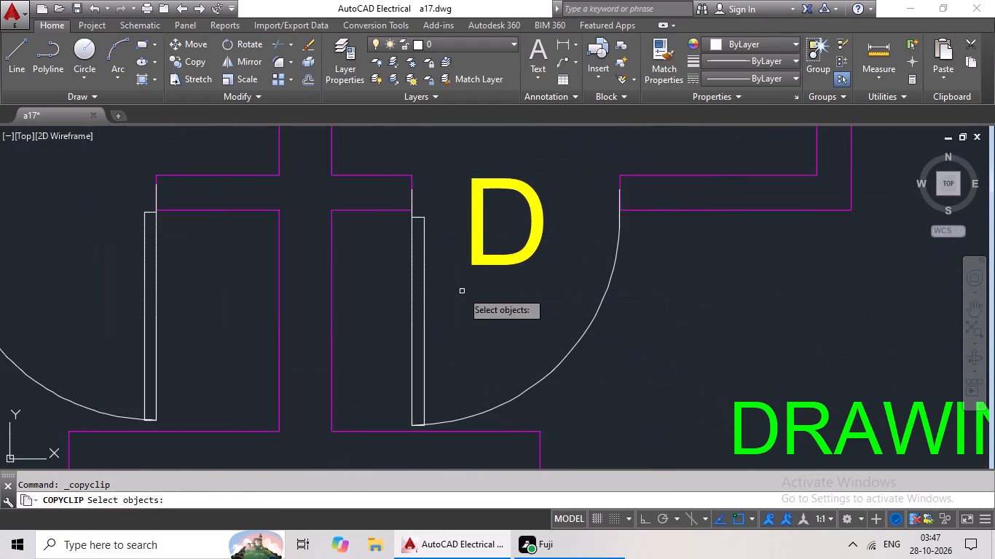
key(ctrl+v)
scroll(334, 309, down, 1)
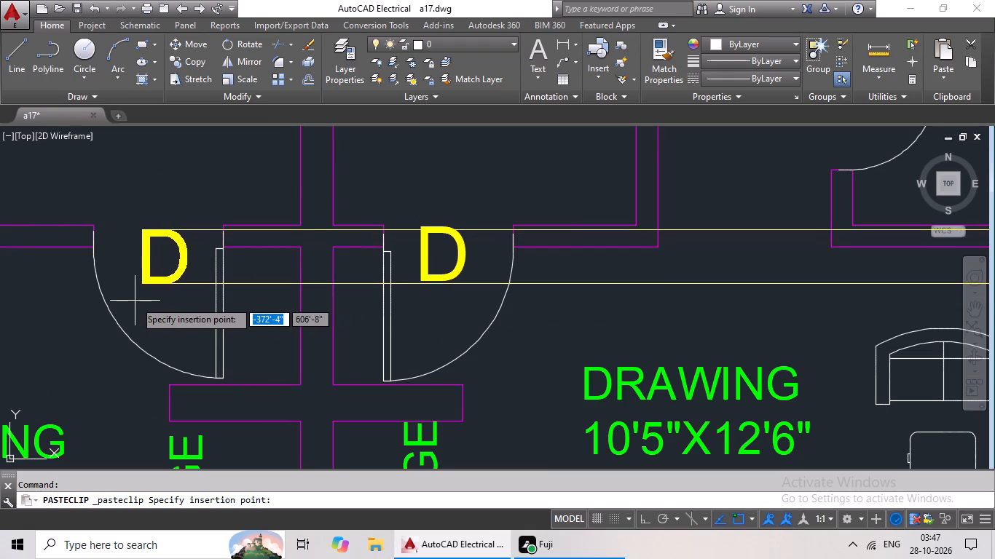
click(135, 301)
Place a copy of the yellow D tag in the door swing of the left flat's KITCHEN.
key(ctrl+c)
key(ctrl+v)
ctrl+scroll(278, 298, down, 3)
middle_drag(445, 352, 472, 286)
middle_drag(447, 315, 465, 281)
middle_drag(361, 335, 375, 320)
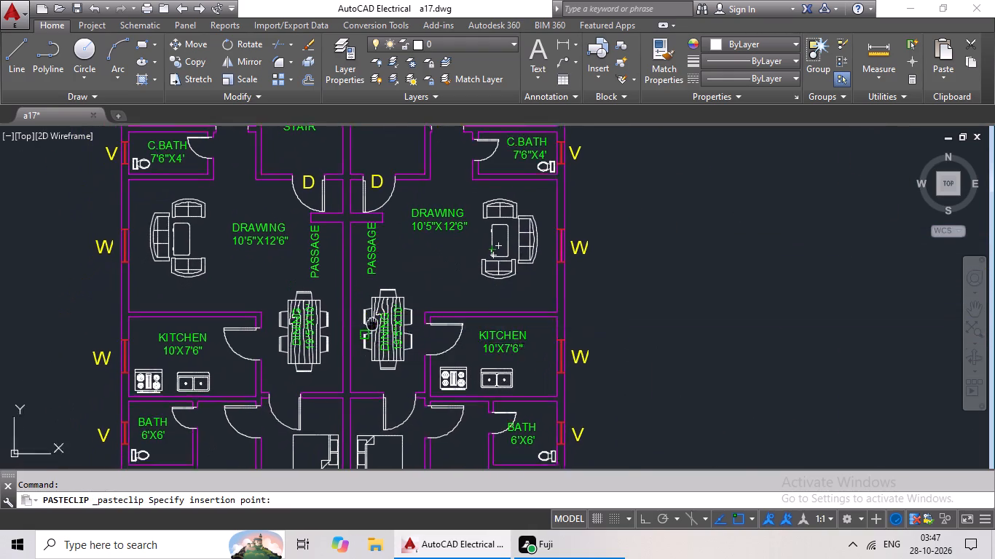
middle_drag(375, 320, 429, 277)
scroll(320, 307, up, 4)
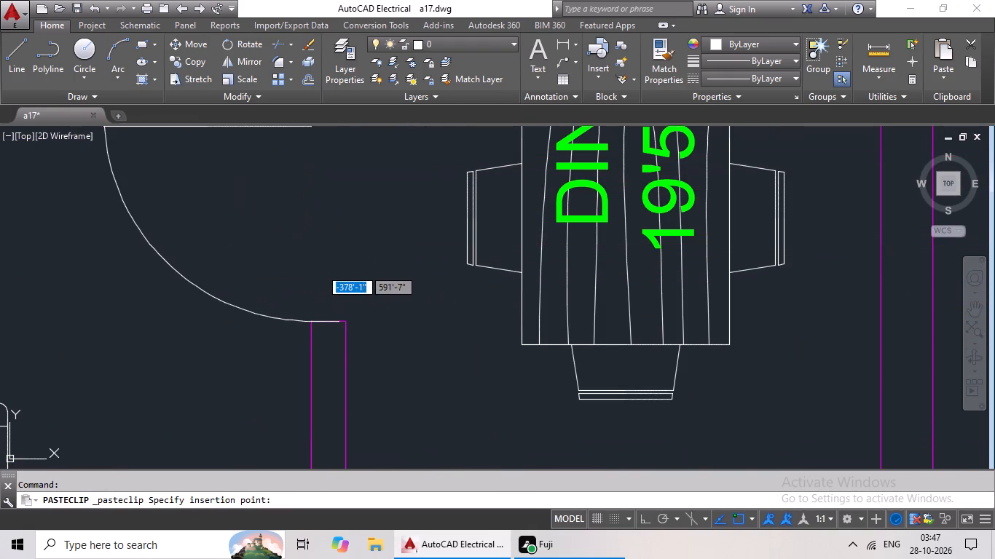
click(218, 269)
Place a copy of the yellow D tag in the door swing of the right flat's KITCHEN.
key(ctrl+c)
key(ctrl+v)
ctrl+scroll(396, 294, down, 3)
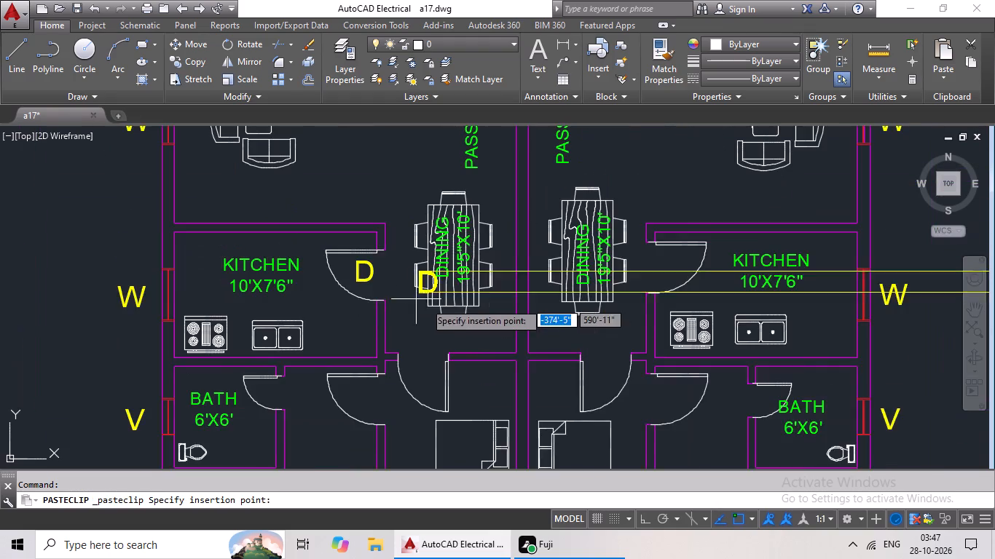
middle_drag(439, 299, 334, 322)
scroll(535, 317, up, 2)
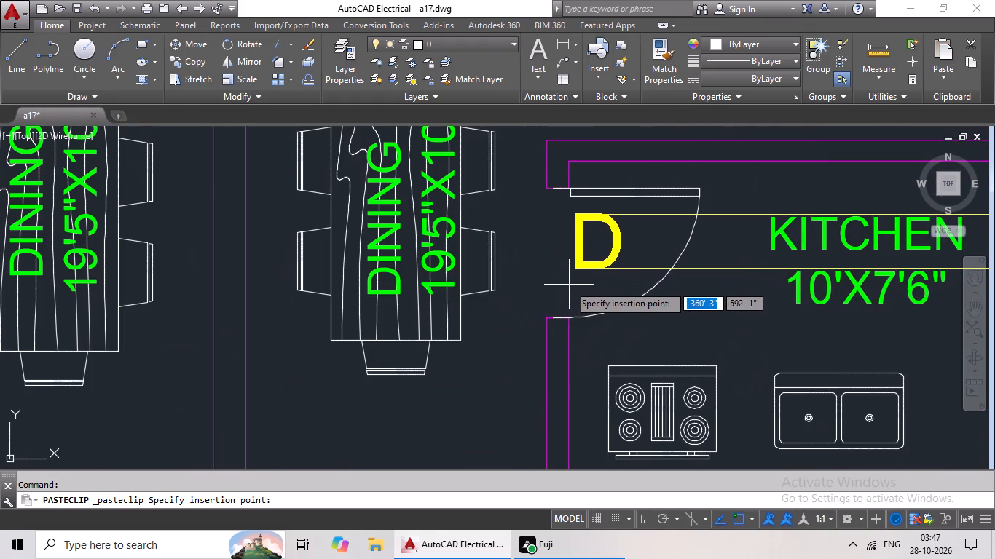
click(565, 289)
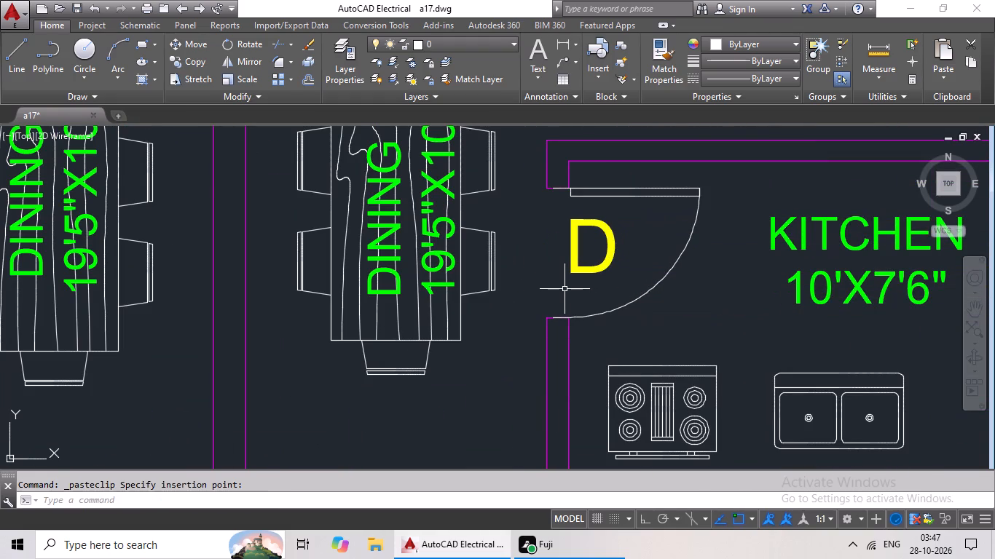
Place copies of the yellow D tag at the left flat's G.BED and M.BED doors.
key(ctrl+c)
key(ctrl+v)
ctrl+scroll(573, 287, down, 3)
middle_drag(567, 310, 592, 235)
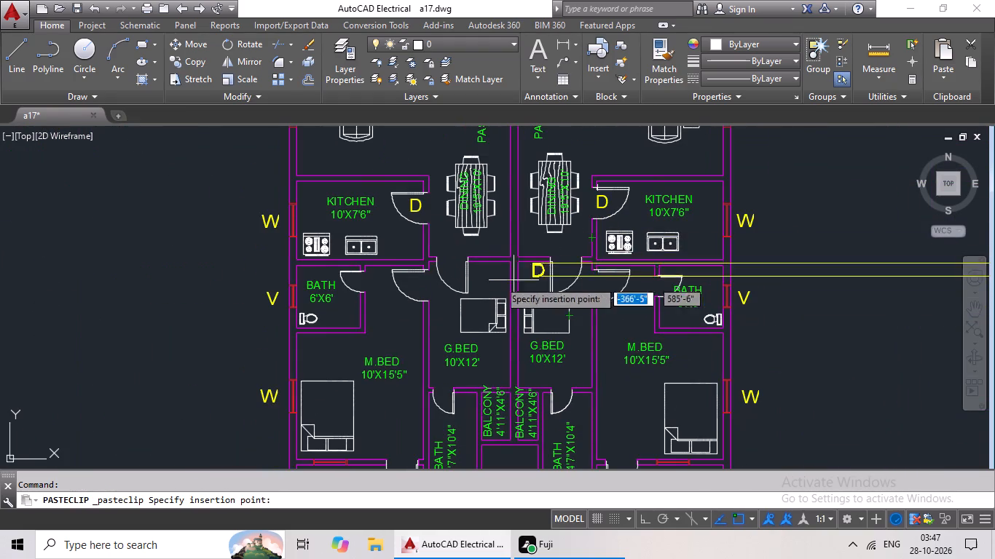
scroll(451, 273, up, 3)
click(422, 272)
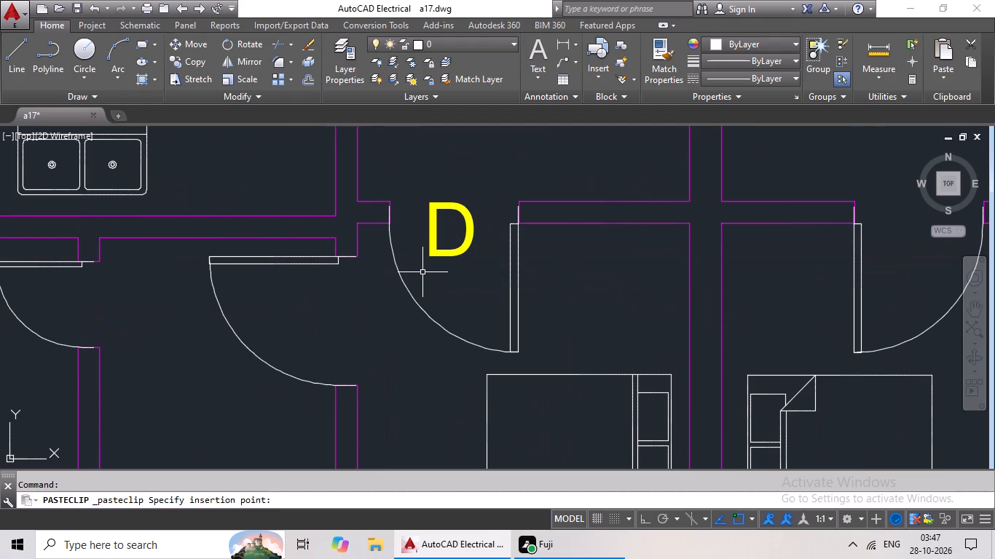
key(ctrl+c)
key(ctrl+v)
click(288, 354)
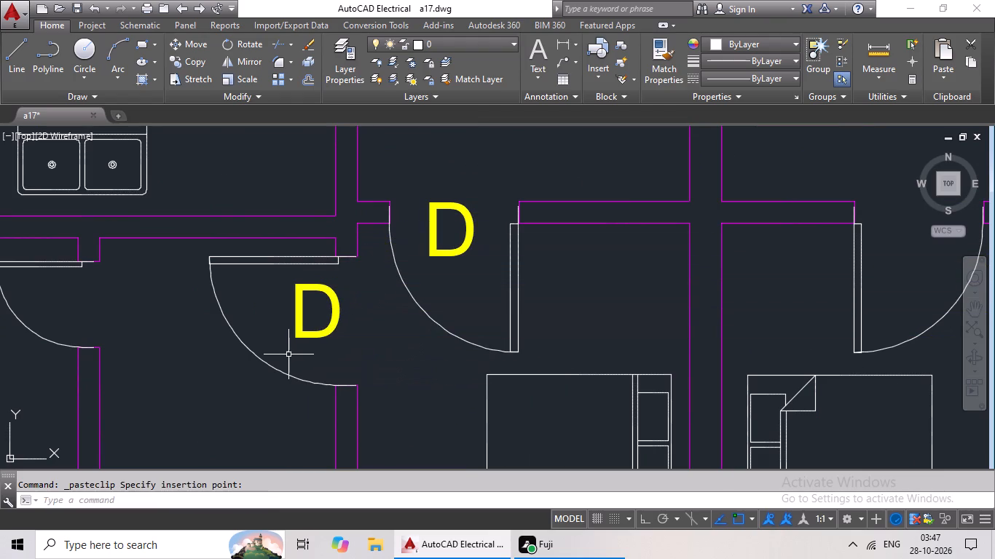
Place a copy of the yellow D tag in the door swing of the right flat's G.BED.
key(ctrl+c)
key(ctrl+v)
ctrl+scroll(419, 355, down, 1)
middle_drag(426, 365, 267, 369)
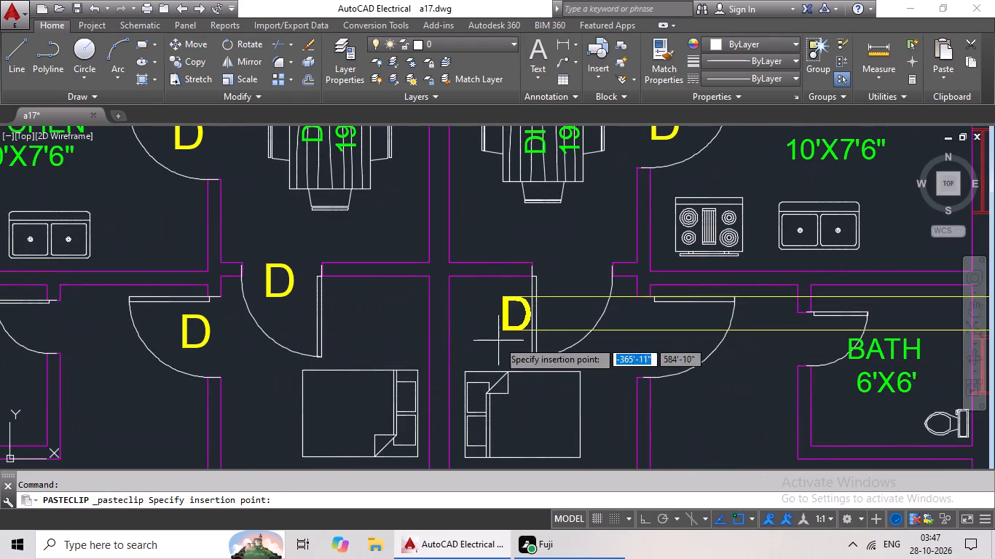
click(548, 306)
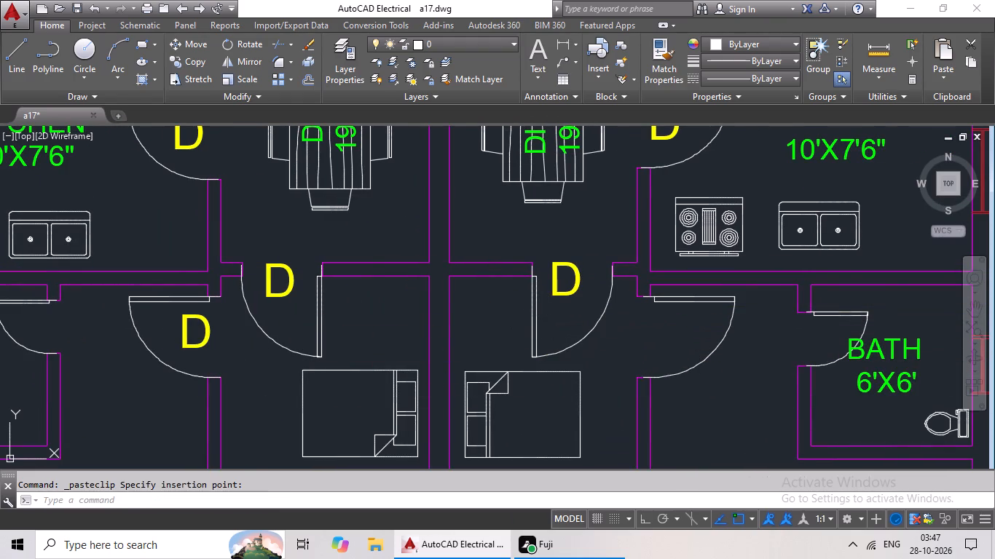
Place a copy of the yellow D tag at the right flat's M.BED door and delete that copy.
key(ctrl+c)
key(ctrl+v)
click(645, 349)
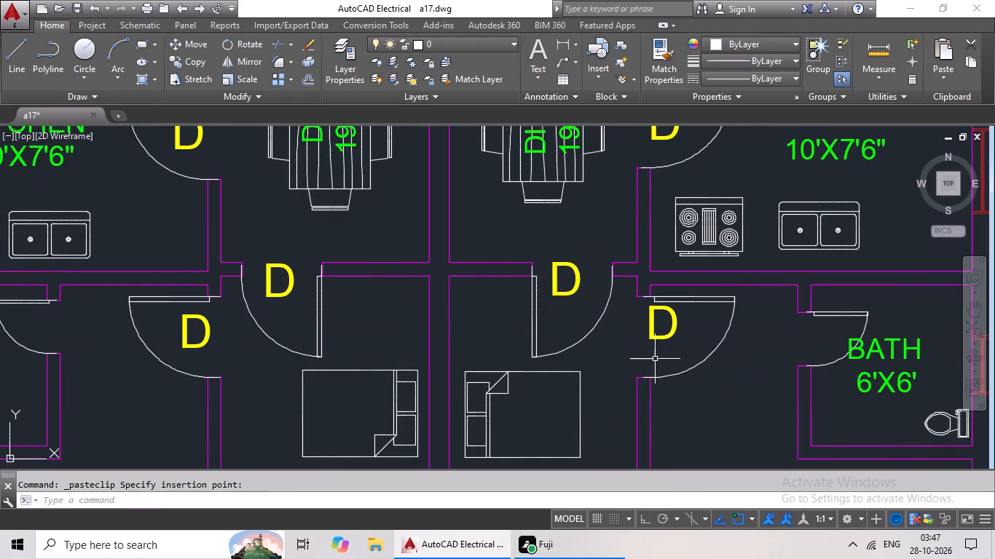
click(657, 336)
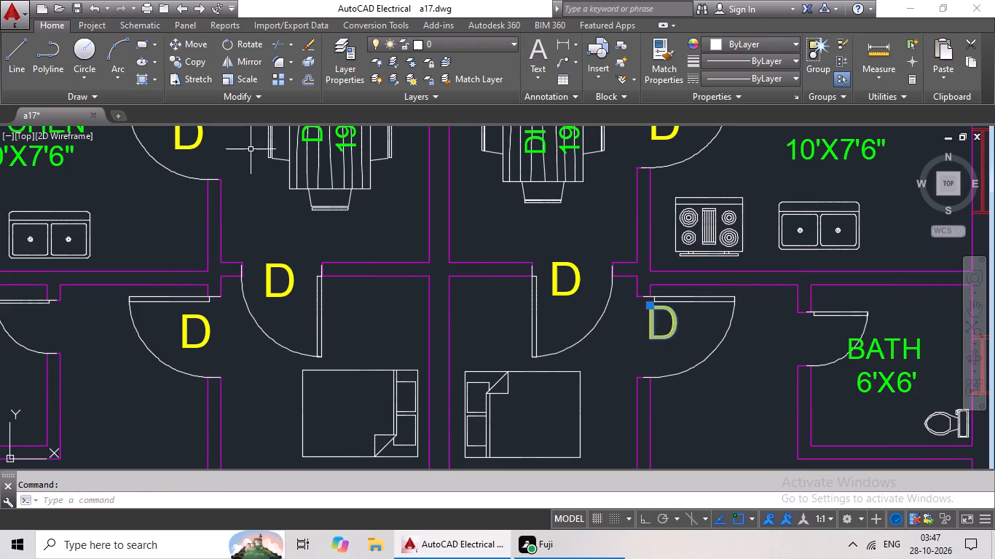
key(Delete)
Place a copy of the yellow D tag in the door swing of the right flat's M.BED.
key(ctrl+c)
key(ctrl+v)
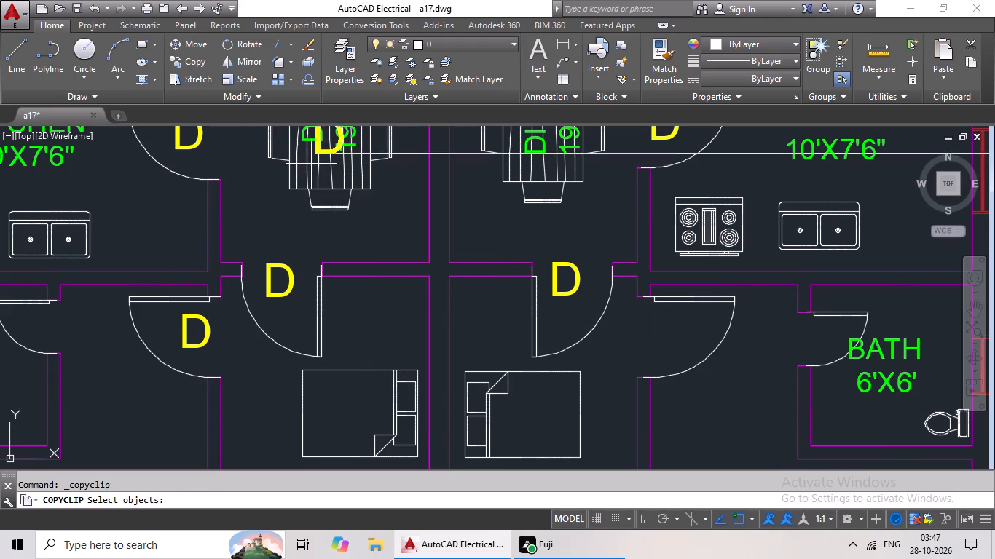
click(652, 359)
Place a copy of the yellow D tag at the door to the right flat's 10'X3'6" BALCONY.
scroll(721, 306, down, 3)
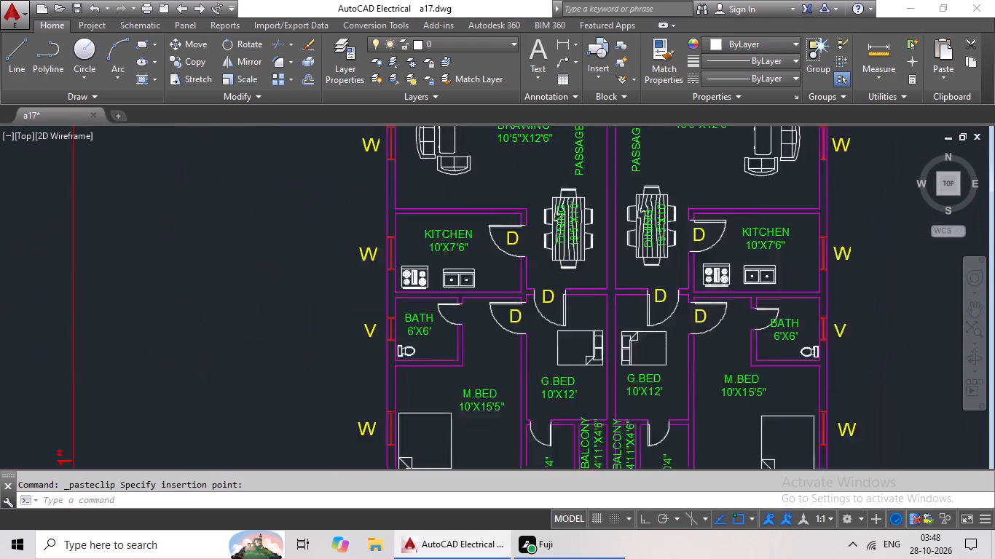
middle_drag(719, 341, 589, 320)
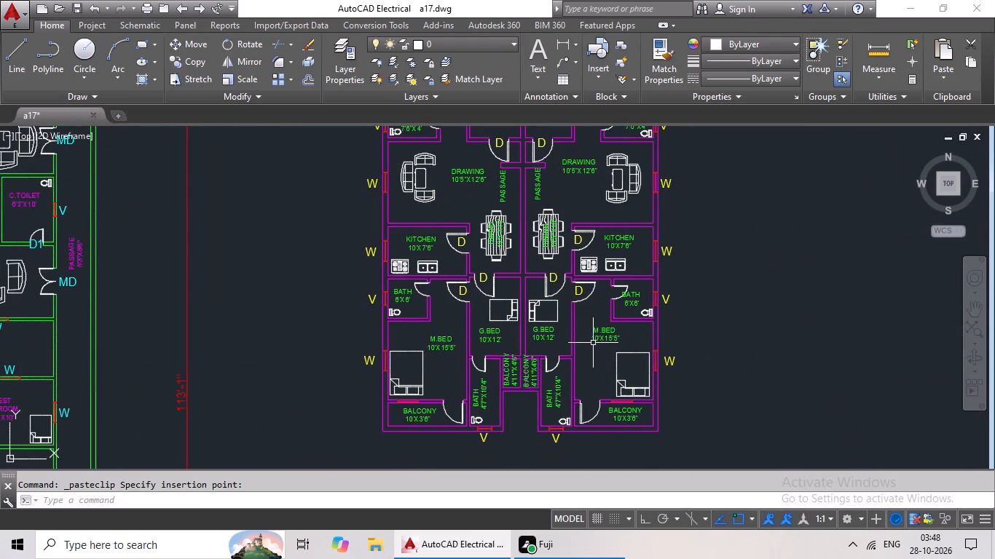
key(ctrl+c)
key(ctrl+v)
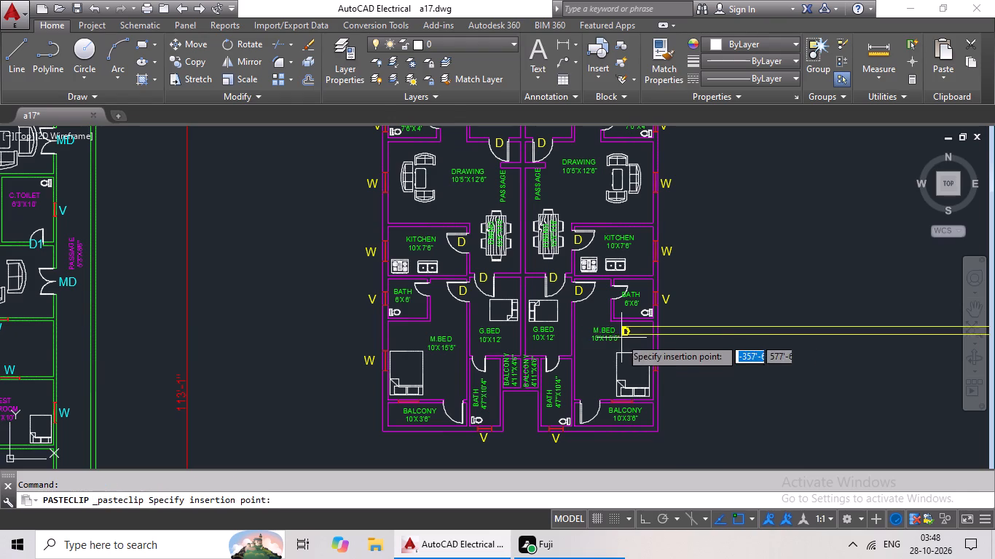
scroll(611, 376, up, 1)
middle_drag(611, 375, 624, 287)
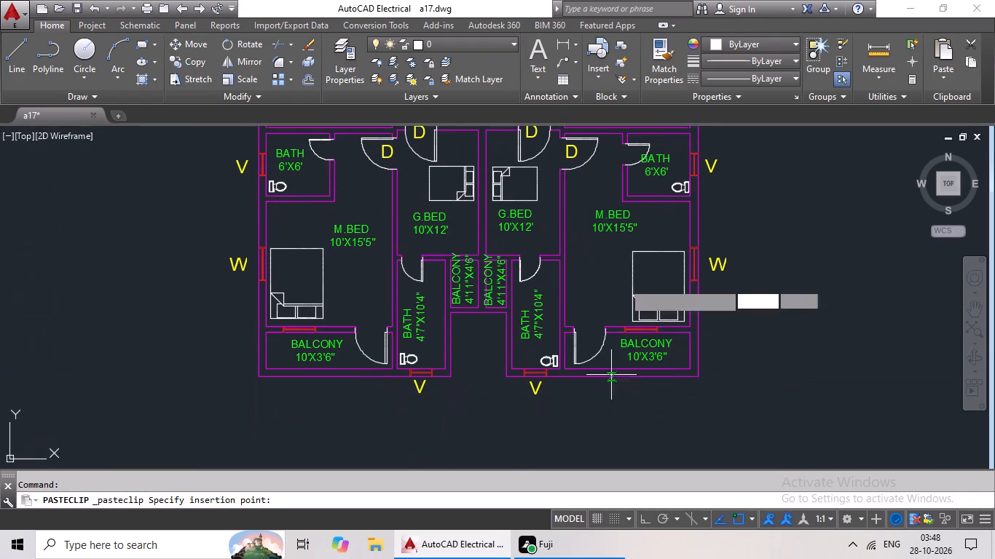
scroll(591, 342, up, 3)
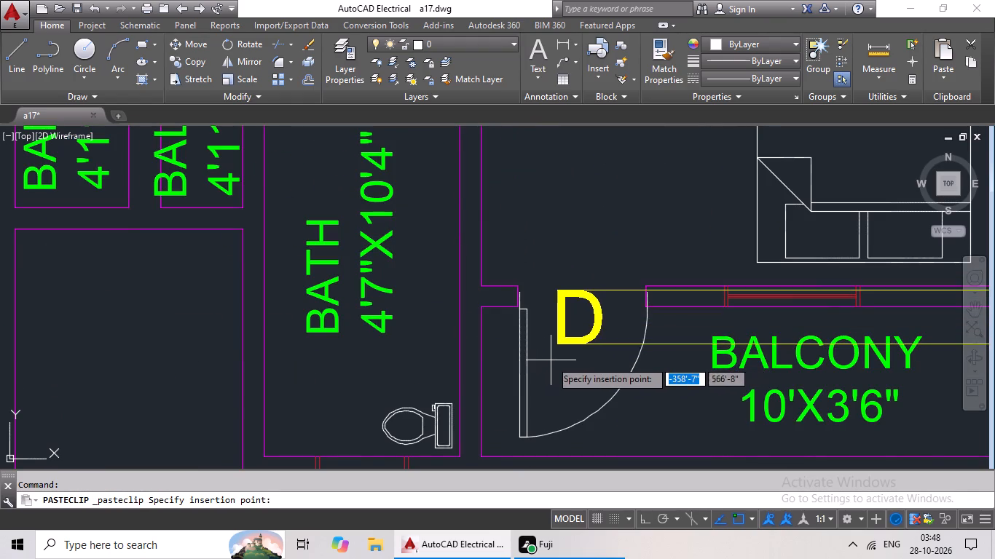
click(551, 360)
Place a copy of the yellow D tag at the door to the left flat's 10'X3'6" BALCONY.
key(ctrl+c)
key(ctrl+v)
ctrl+scroll(554, 357, down, 2)
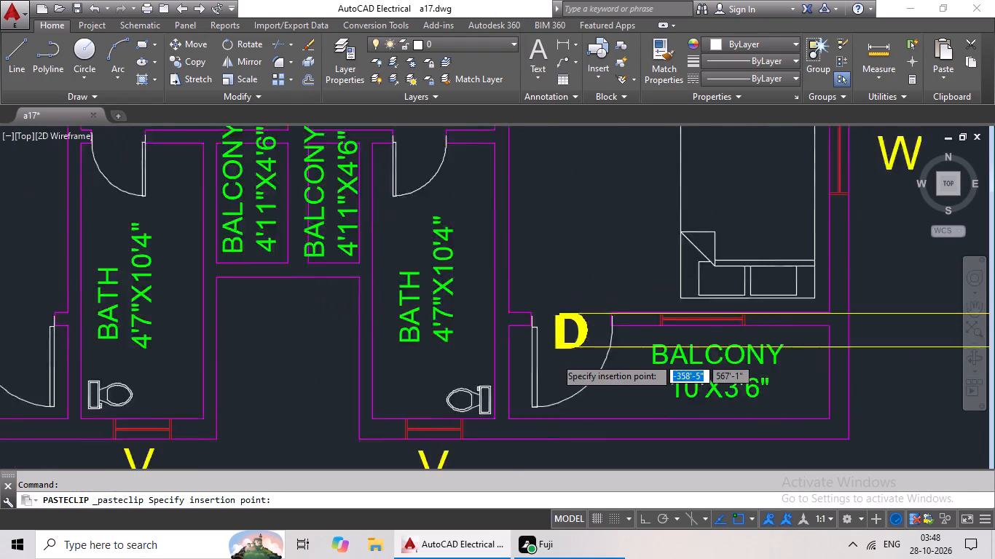
scroll(215, 344, up, 3)
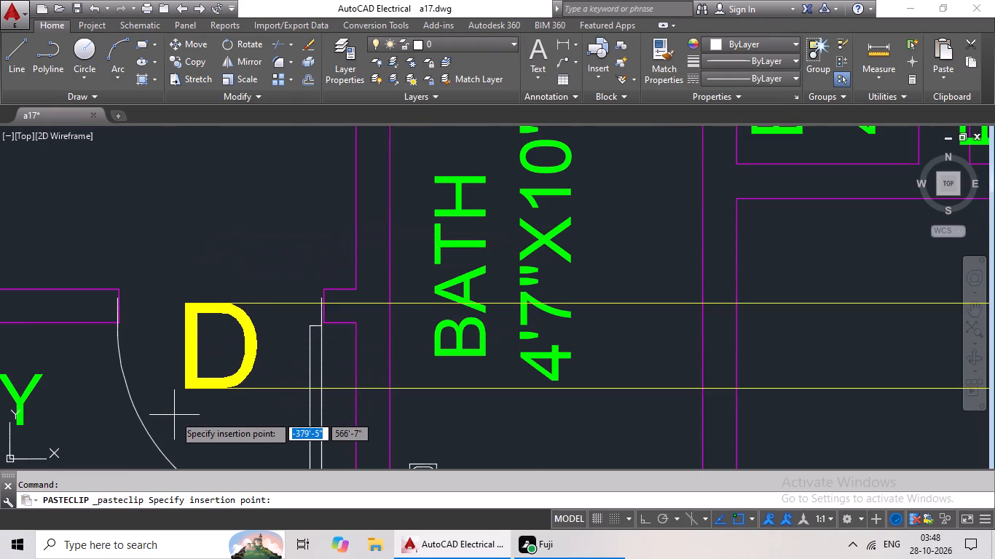
click(174, 411)
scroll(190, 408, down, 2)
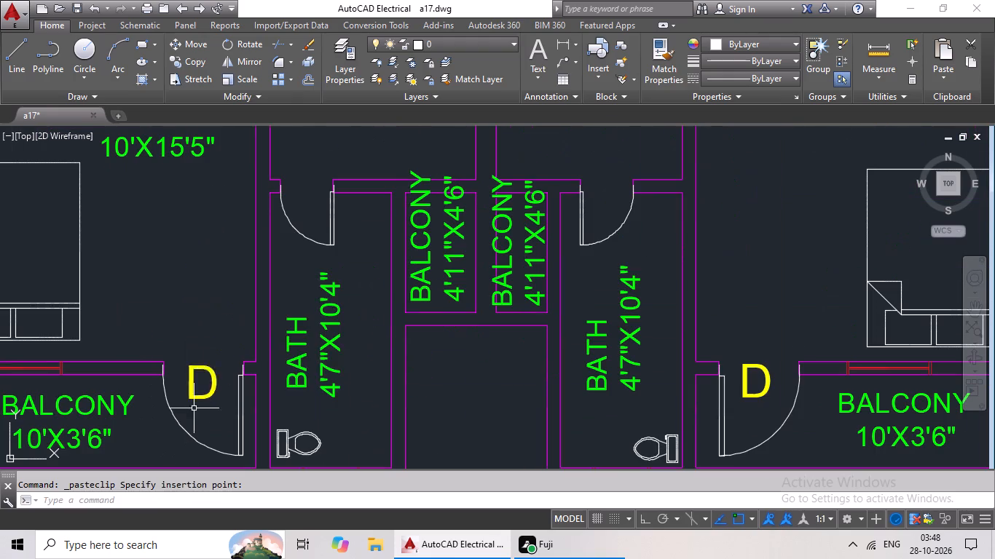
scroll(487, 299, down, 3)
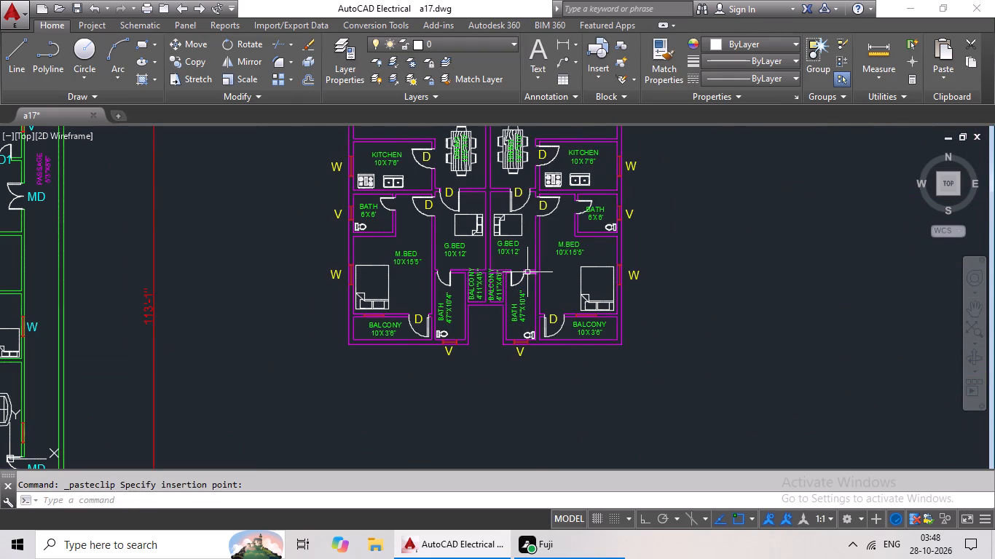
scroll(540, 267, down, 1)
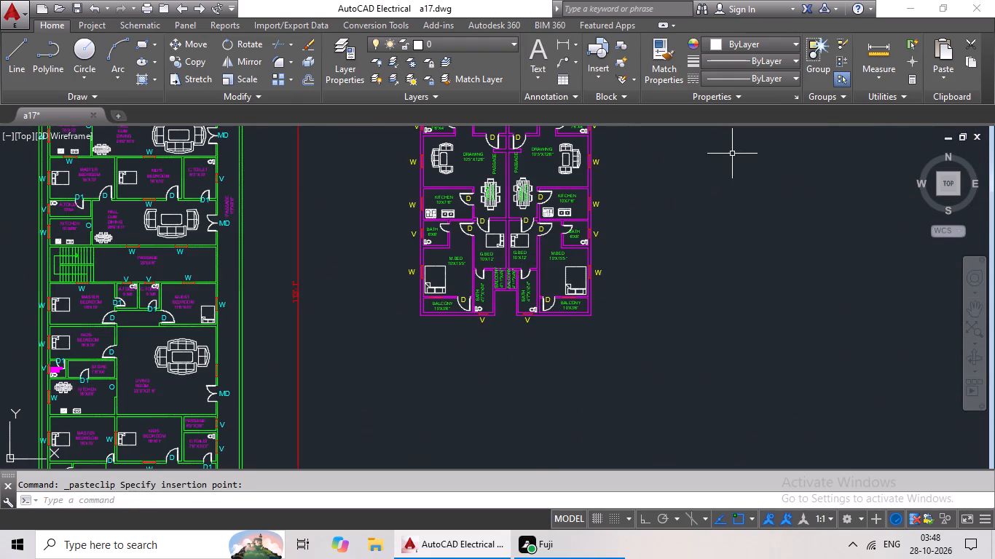
Change the text of the spare yellow D tag beside the two-flat plan to D1.
middle_drag(730, 154, 663, 228)
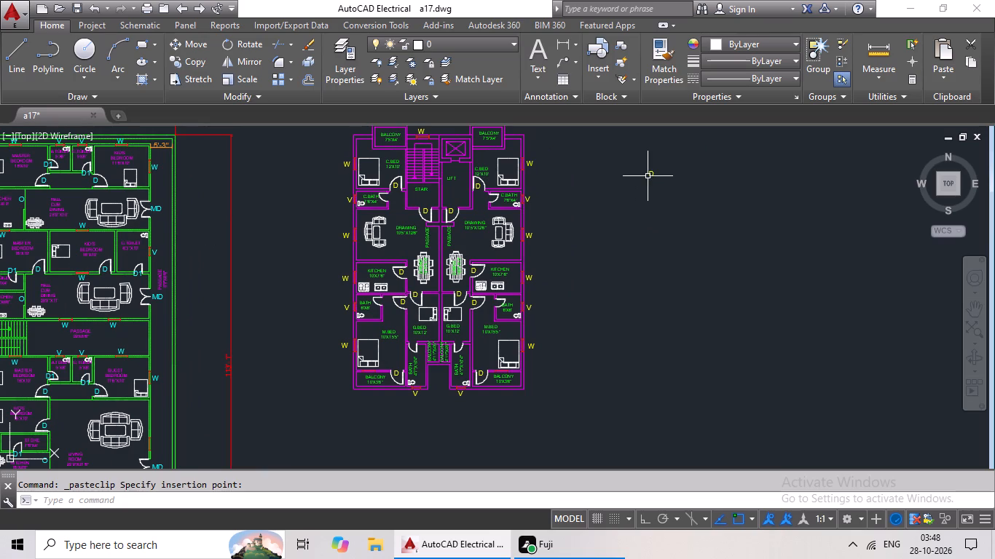
double_click(652, 174)
scroll(656, 173, up, 3)
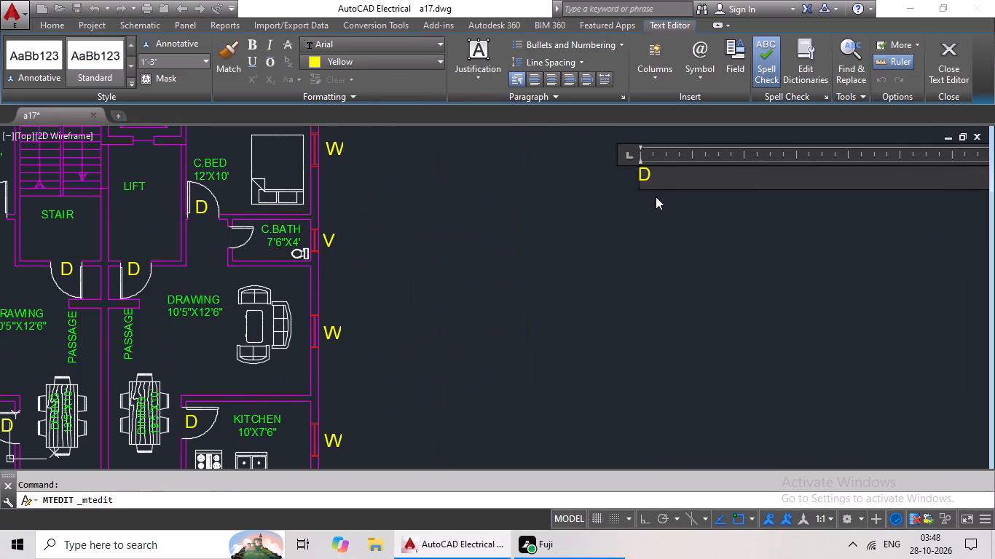
key(1)
click(637, 245)
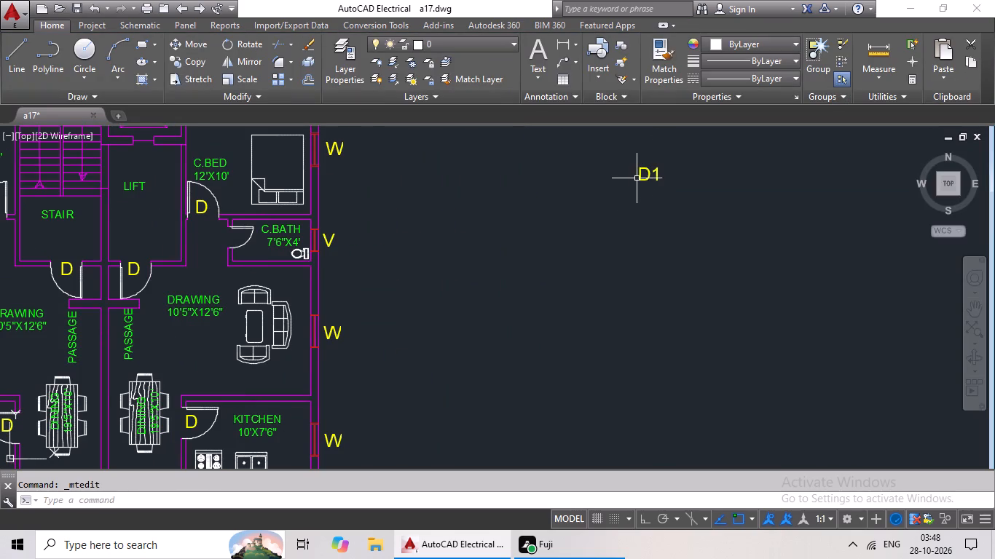
Place a copy of the yellow D1 tag at the door of the right flat's 7'6"X4' C.BATH.
click(638, 174)
key(ctrl+c)
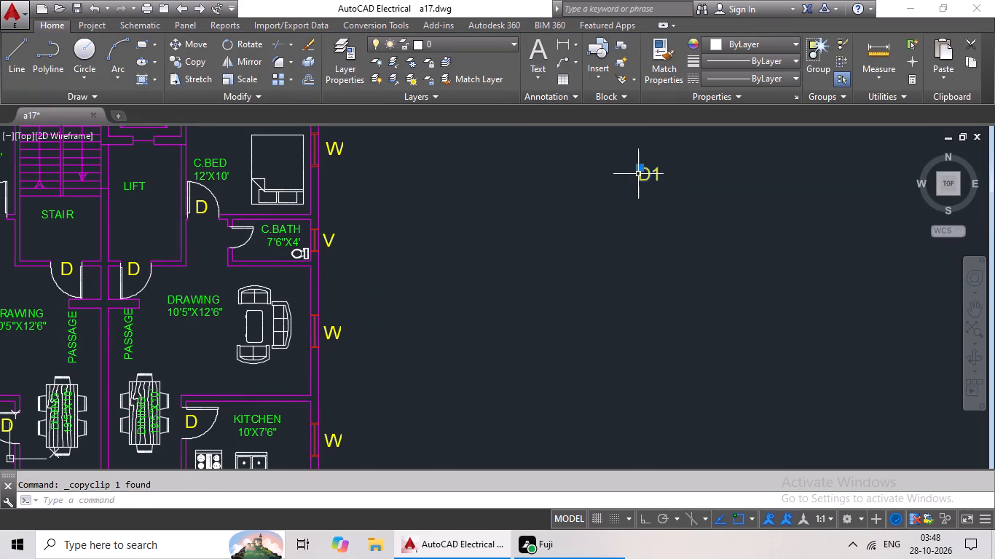
key(ctrl+v)
scroll(242, 237, up, 4)
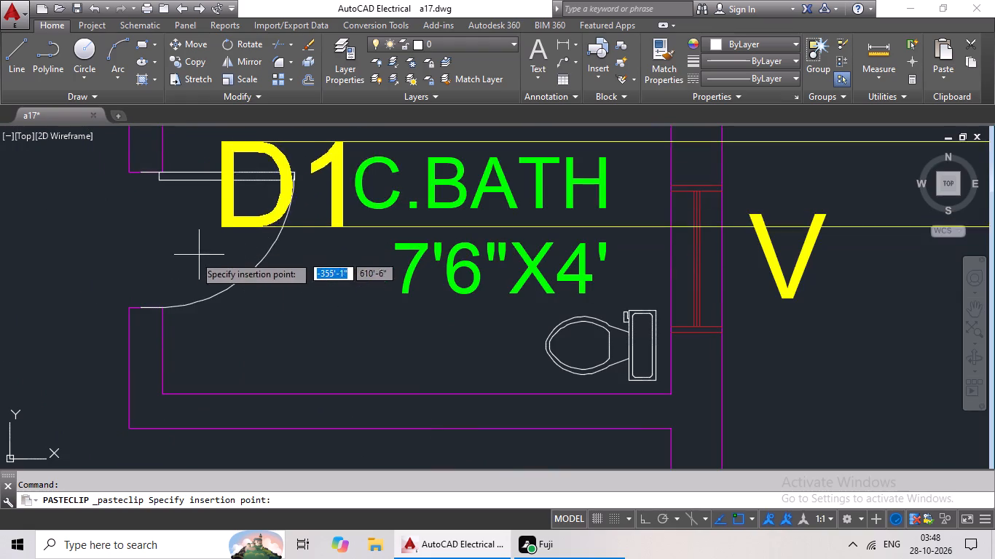
click(79, 304)
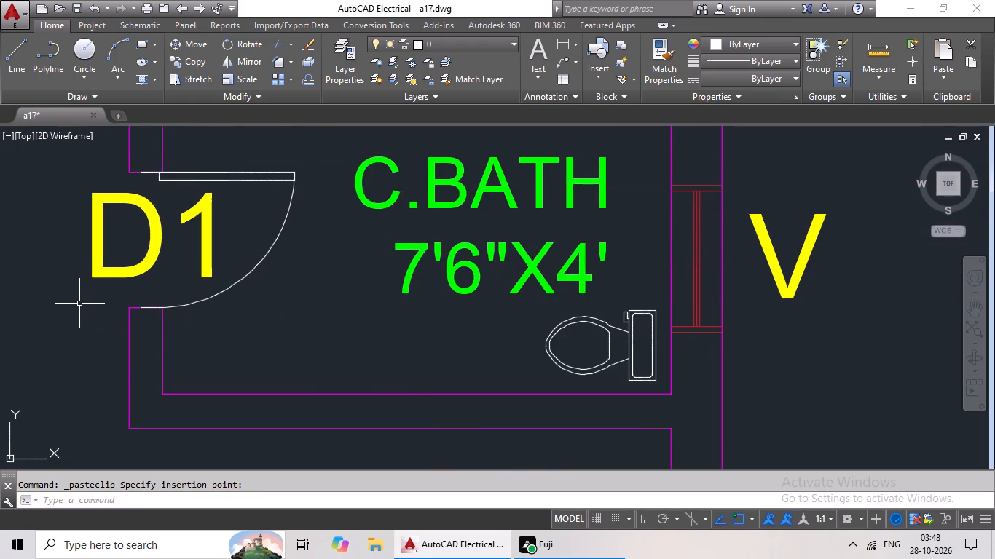
Place a copy of the yellow D1 tag at the door of the left flat's 7'6"X4' C.BATH.
key(ctrl+c)
key(ctrl+v)
ctrl+scroll(166, 324, down, 4)
middle_drag(176, 327, 251, 320)
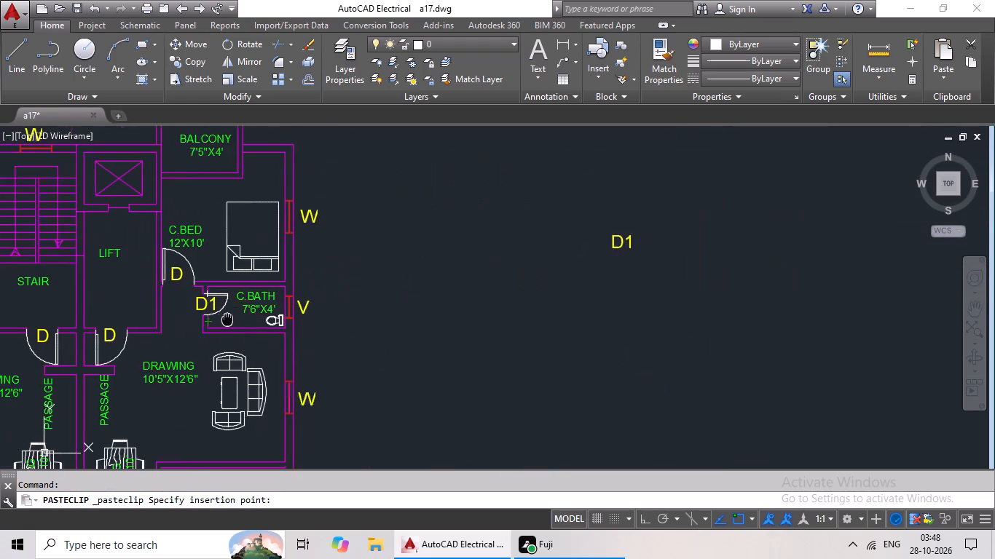
middle_drag(251, 320, 327, 313)
middle_drag(275, 306, 401, 324)
middle_drag(350, 337, 441, 311)
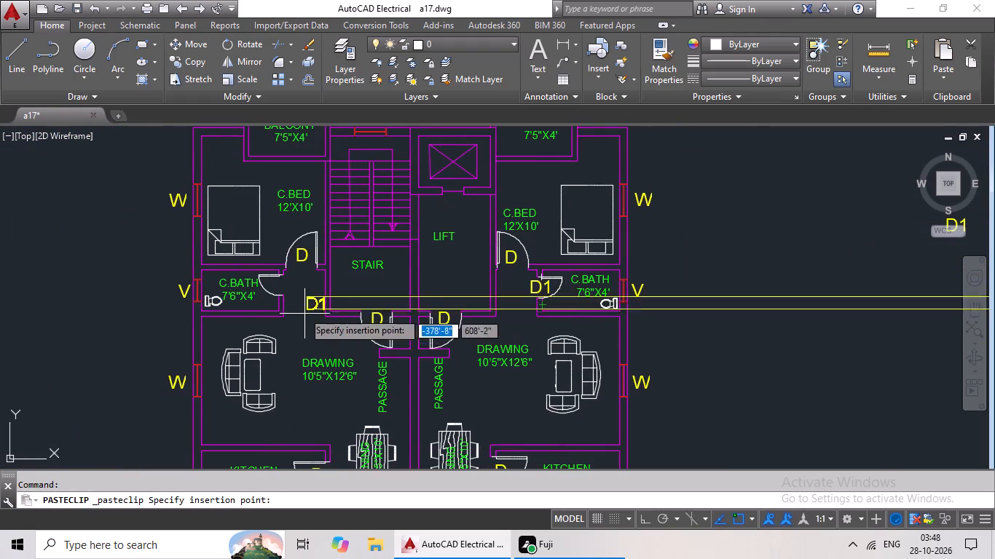
scroll(282, 288, up, 3)
click(212, 306)
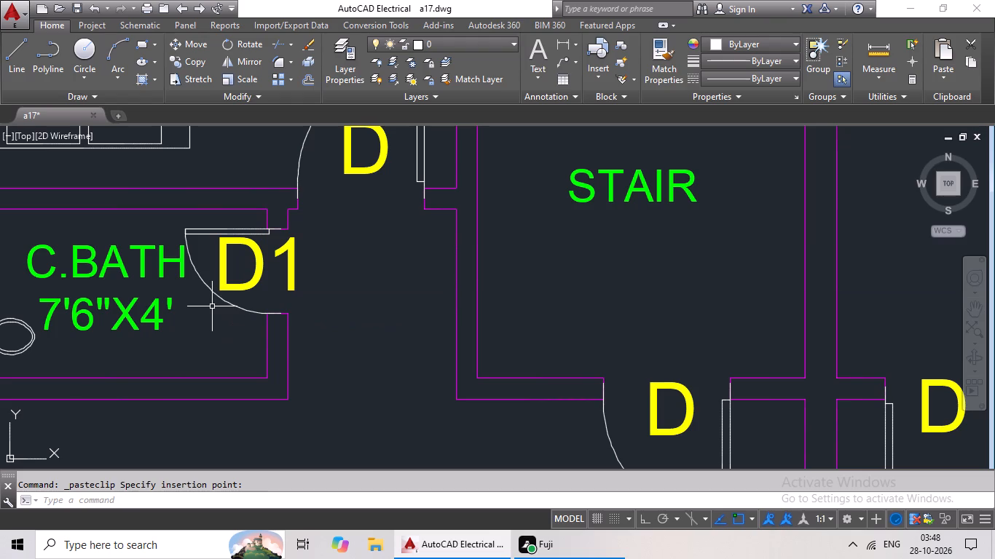
Place a copy of the yellow D1 tag in the door swing of the left flat's 6'X6' BATH.
key(ctrl+c)
key(ctrl+v)
ctrl+scroll(351, 293, down, 2)
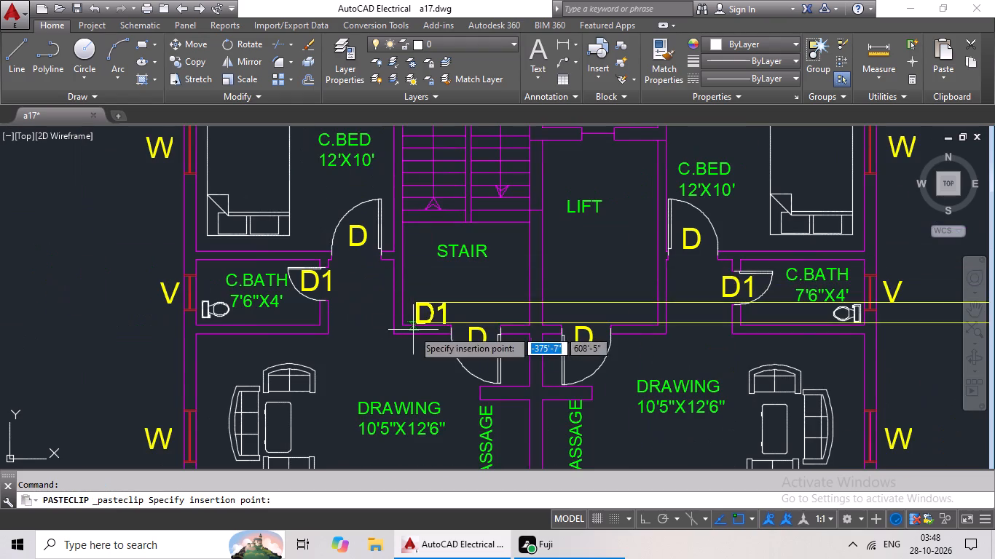
middle_drag(446, 301, 477, 208)
middle_drag(467, 346, 481, 250)
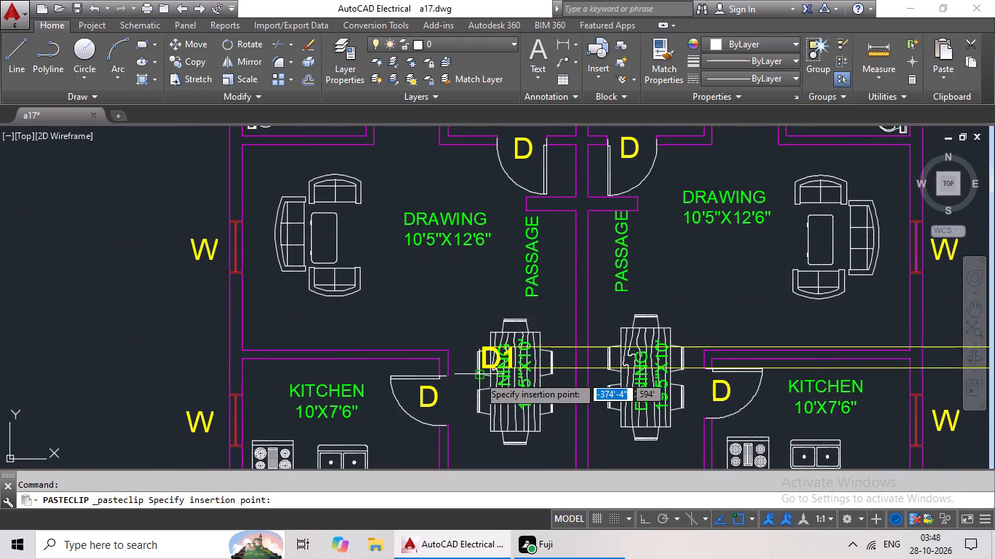
middle_drag(476, 363, 433, 261)
middle_drag(447, 337, 463, 257)
scroll(296, 346, up, 3)
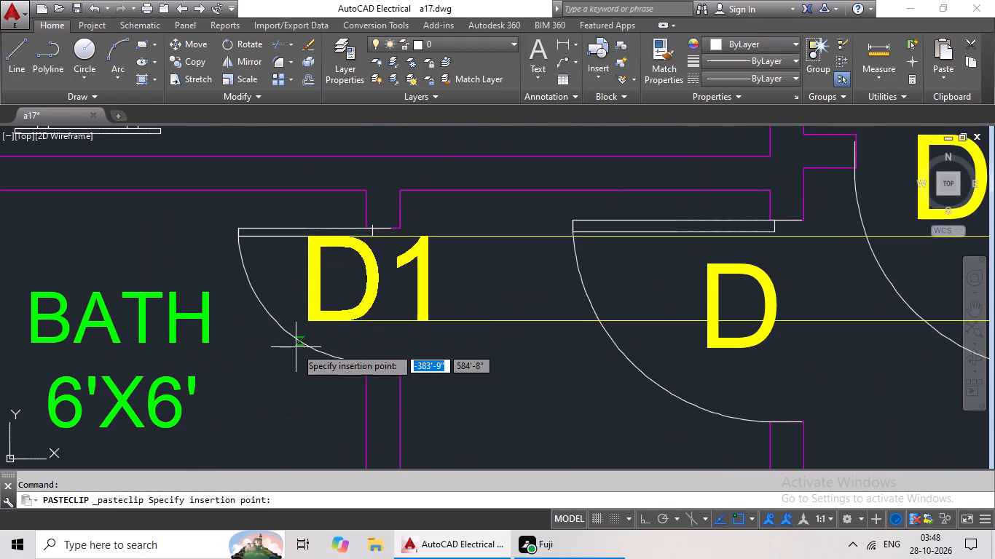
click(294, 354)
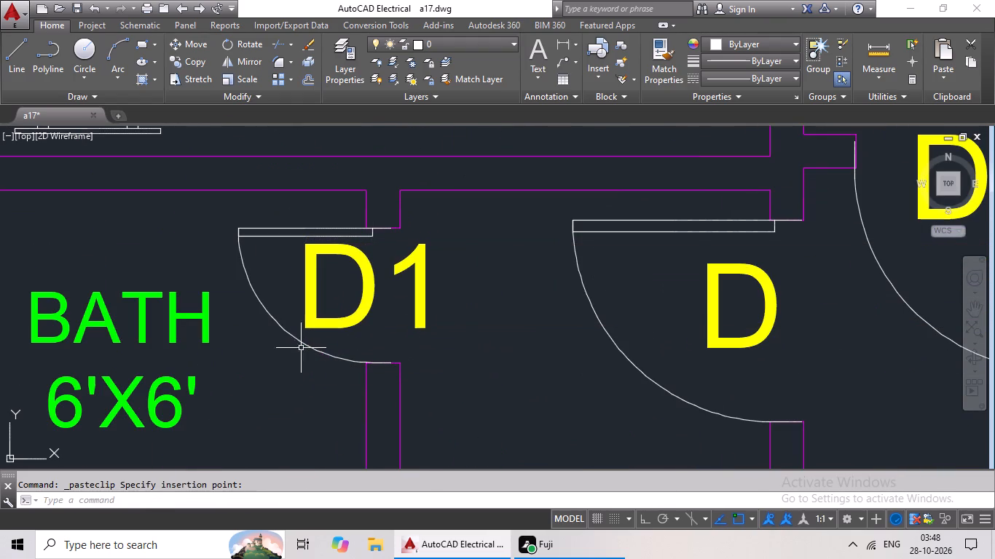
Place a copy of the yellow D1 tag at the door of the right flat's 6'X6' BATH.
key(ctrl+c)
key(ctrl+v)
ctrl+scroll(414, 334, down, 3)
middle_drag(492, 369, 231, 346)
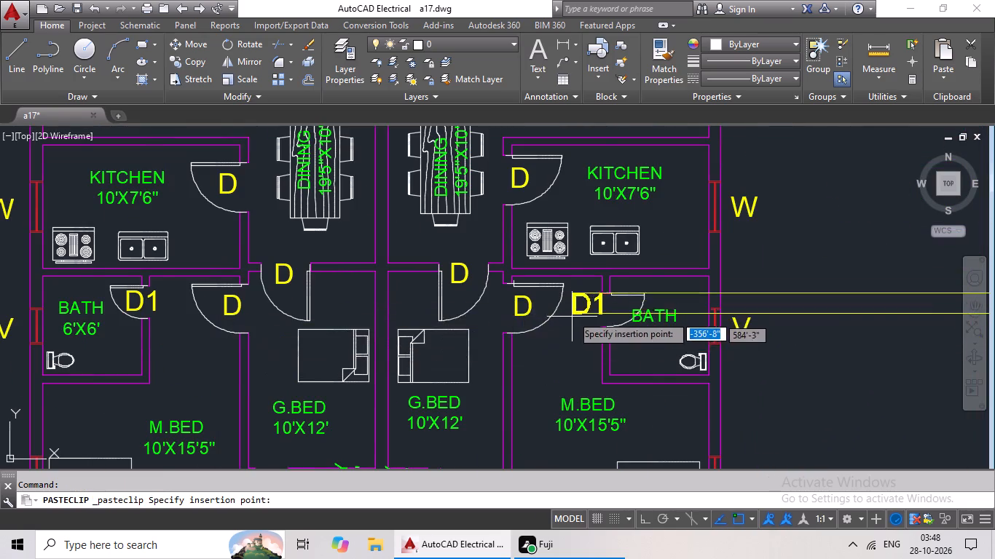
scroll(573, 314, up, 3)
click(644, 362)
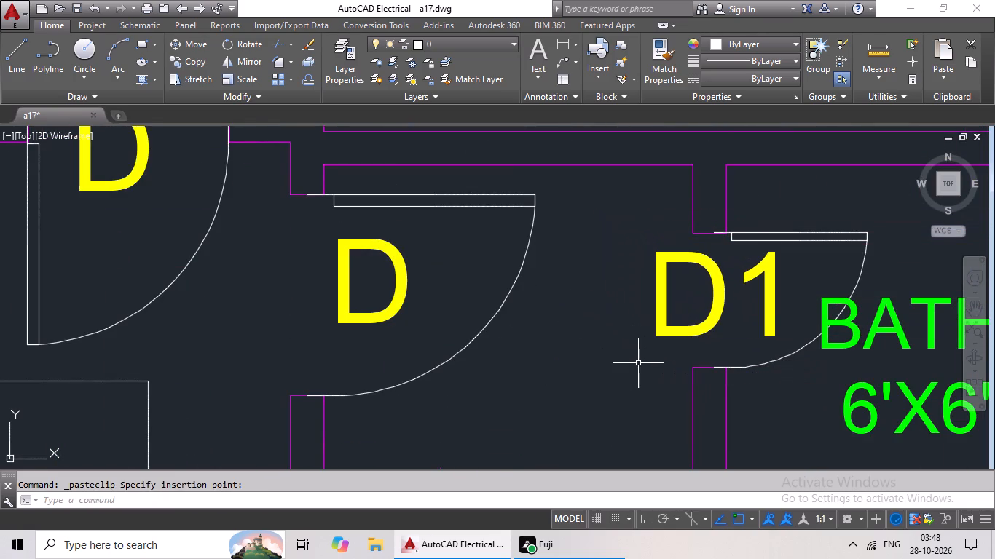
Place a copy of the yellow D1 tag at the door from the left flat's G.BED to its 4'7"X10'4" BATH.
key(ctrl+c)
key(ctrl+v)
ctrl+scroll(636, 360, down, 3)
middle_drag(619, 365, 618, 229)
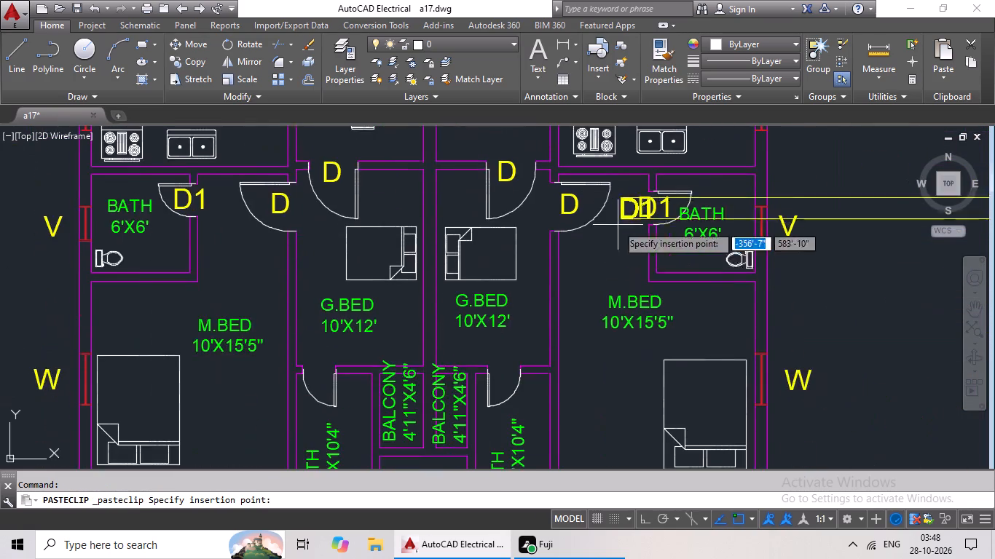
middle_drag(544, 327, 572, 254)
scroll(333, 296, up, 3)
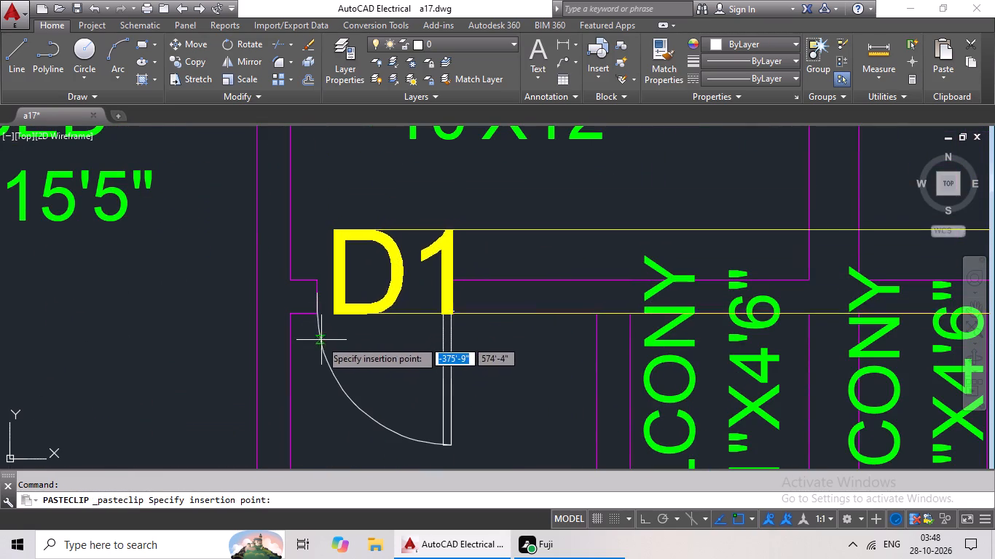
click(315, 312)
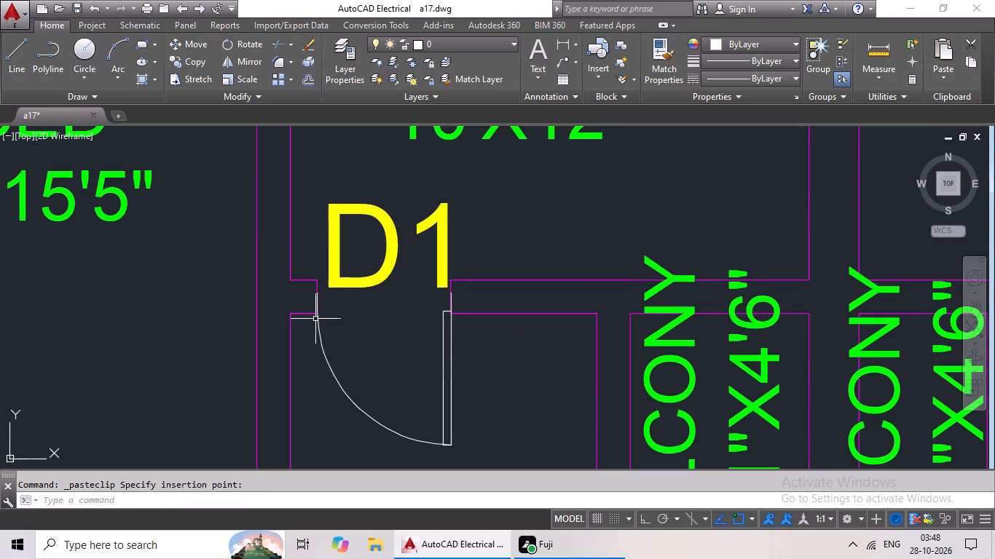
Place a copy of the yellow D1 tag at the door from the right flat's G.BED to its 4'7"X10'4" BATH.
key(ctrl+c)
key(ctrl+v)
scroll(423, 336, down, 2)
middle_drag(479, 339, 312, 341)
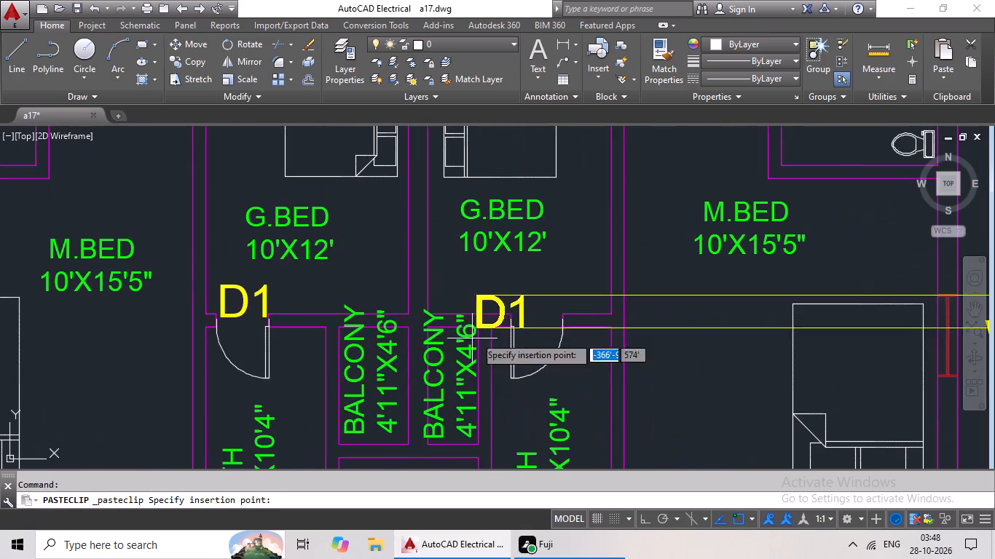
click(514, 323)
Delete the spare yellow D1 tag standing outside the two-flat plan.
scroll(599, 329, down, 3)
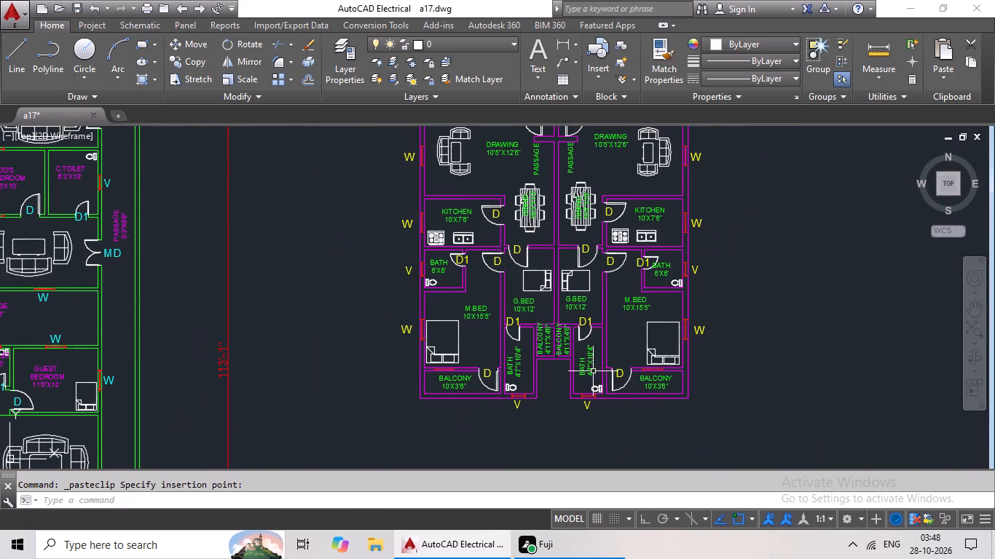
middle_drag(571, 359, 492, 393)
middle_drag(492, 346, 460, 379)
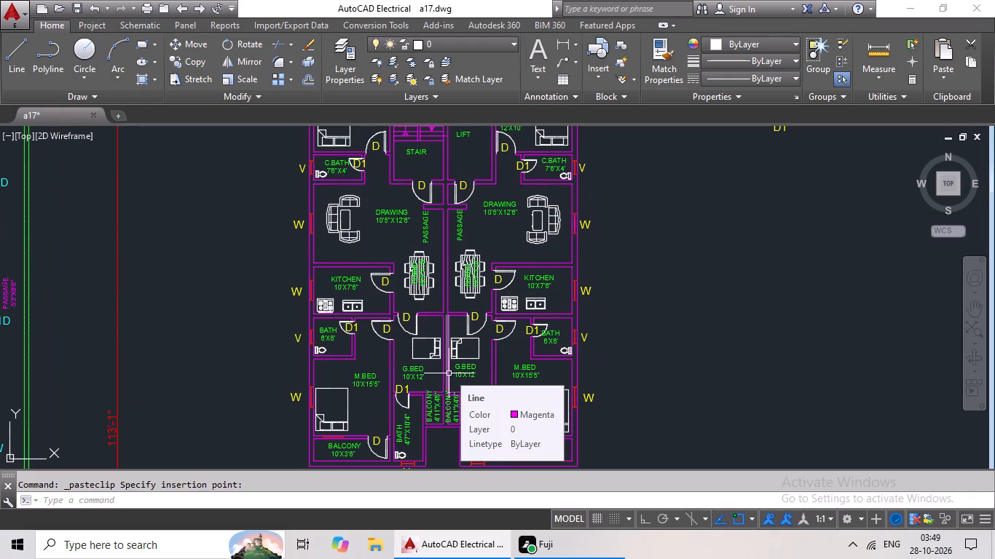
scroll(597, 315, down, 2)
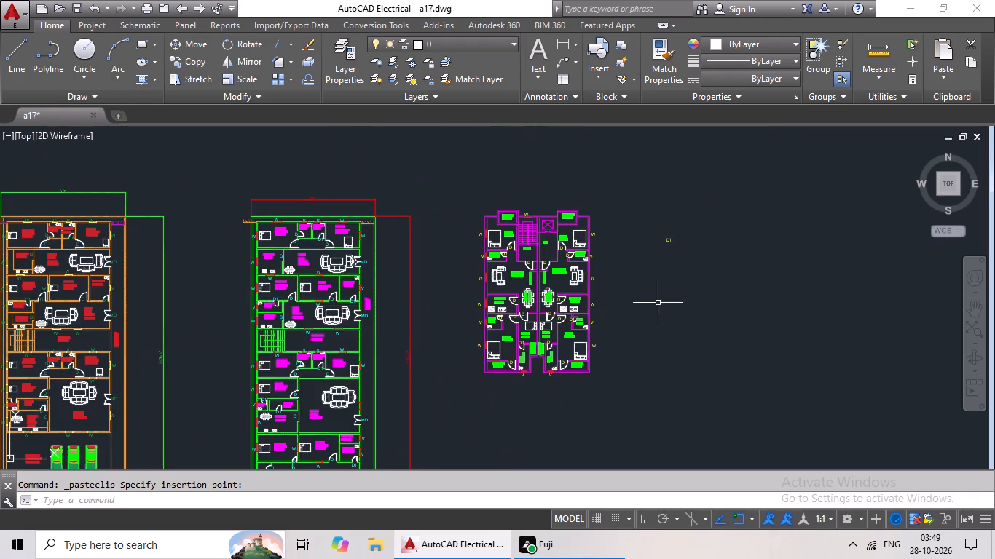
middle_drag(668, 292, 514, 326)
drag(527, 232, 523, 307)
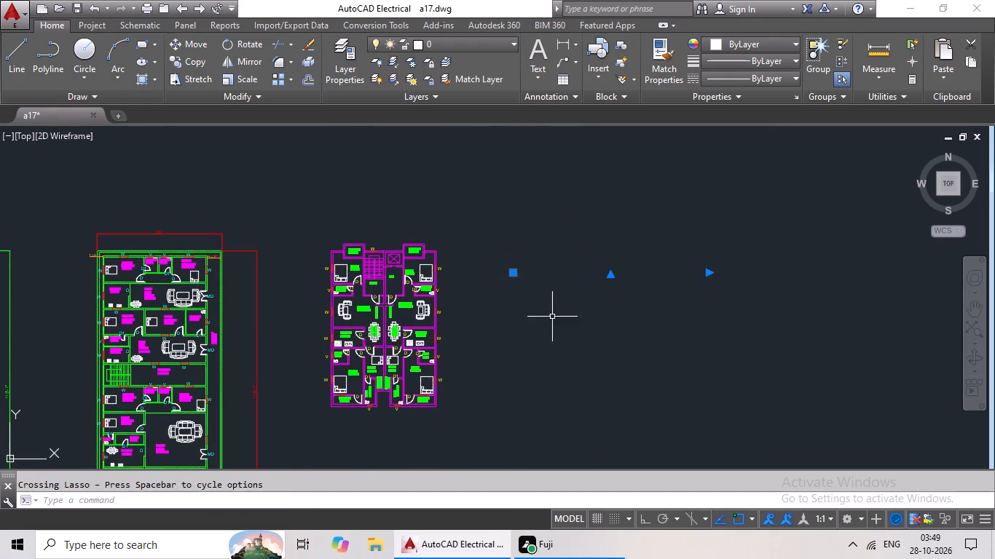
key(Delete)
Save the a17 drawing.
scroll(361, 226, up, 2)
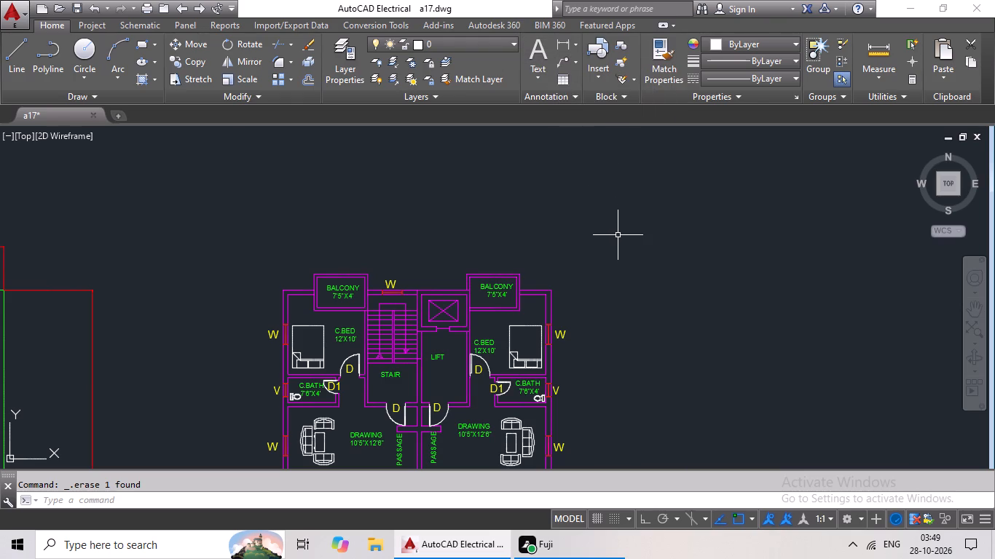
key(Escape)
key(Escape)
key(Escape)
key(Escape)
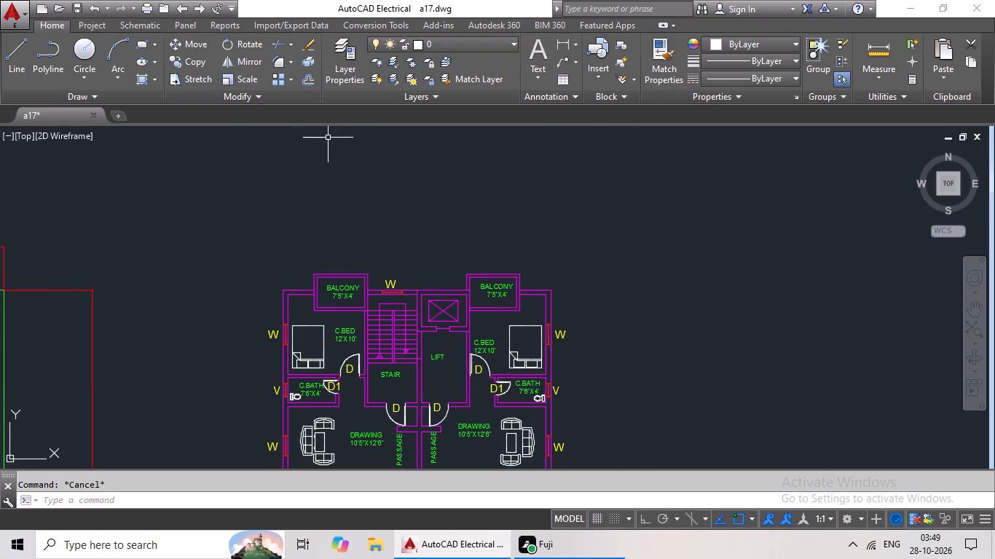
key(ctrl+s)
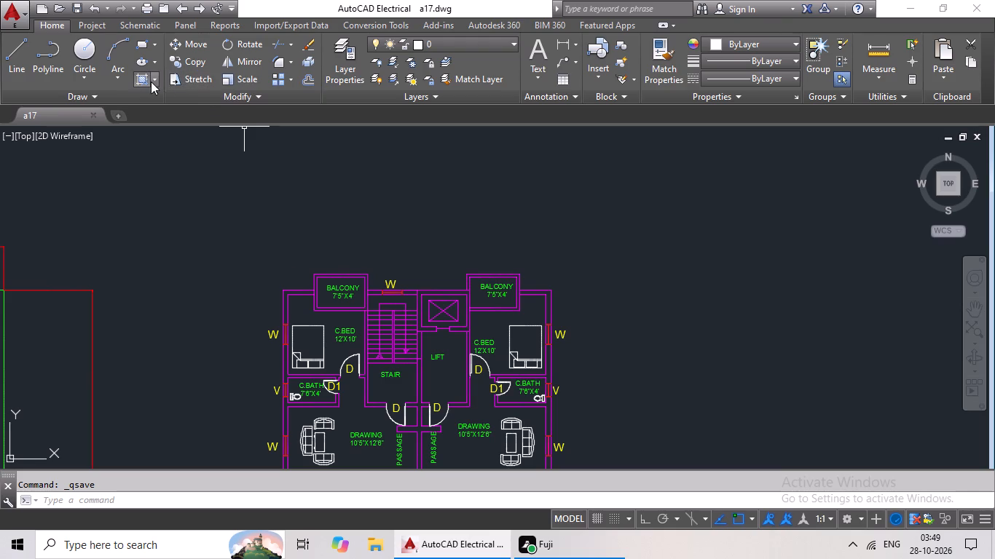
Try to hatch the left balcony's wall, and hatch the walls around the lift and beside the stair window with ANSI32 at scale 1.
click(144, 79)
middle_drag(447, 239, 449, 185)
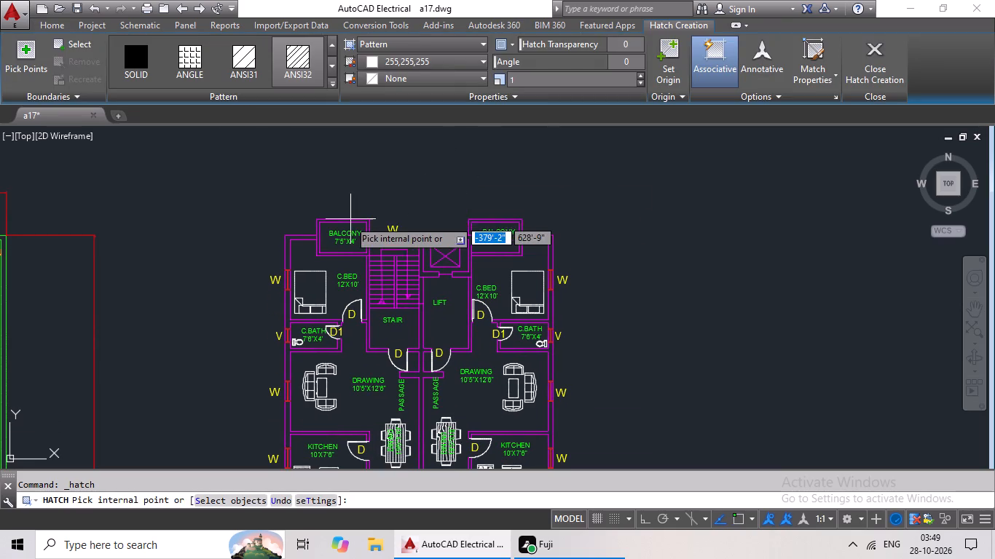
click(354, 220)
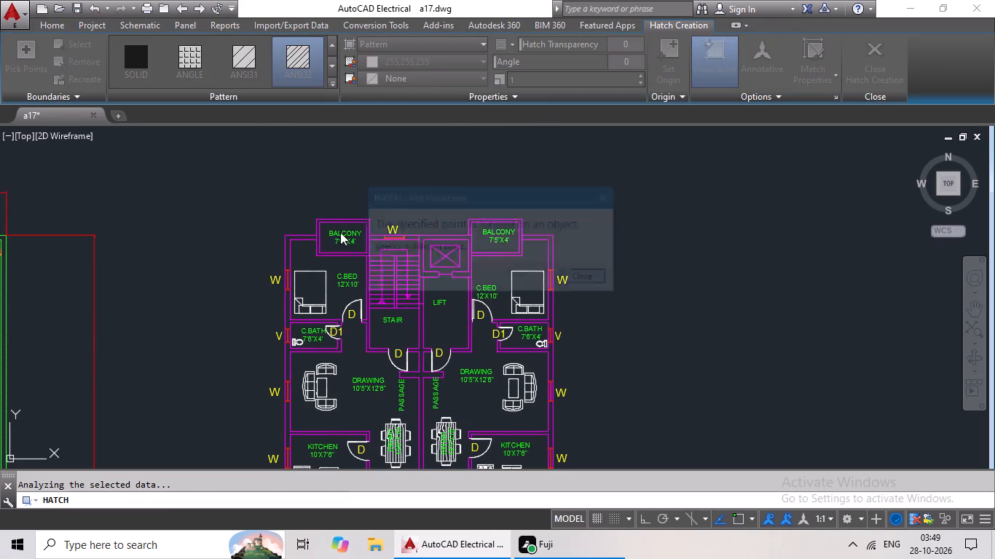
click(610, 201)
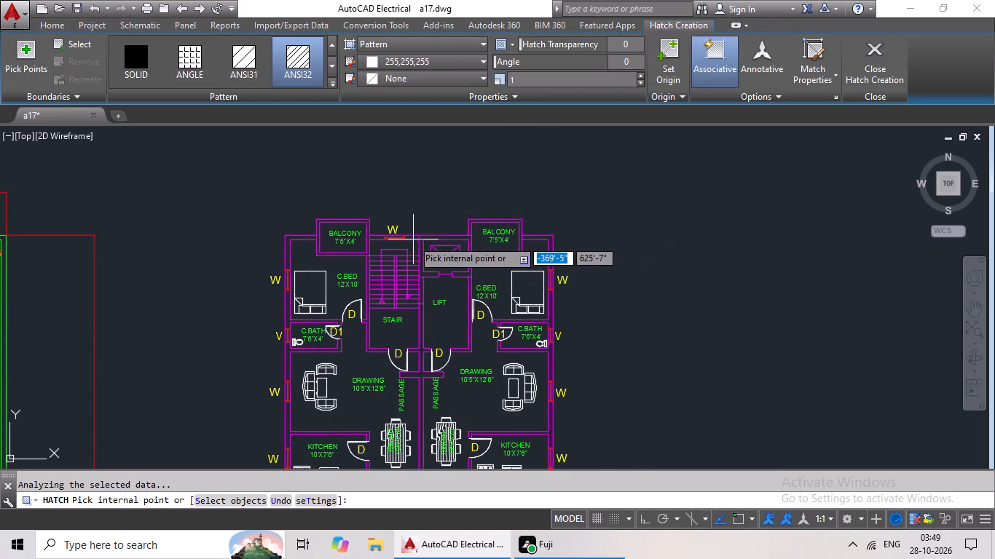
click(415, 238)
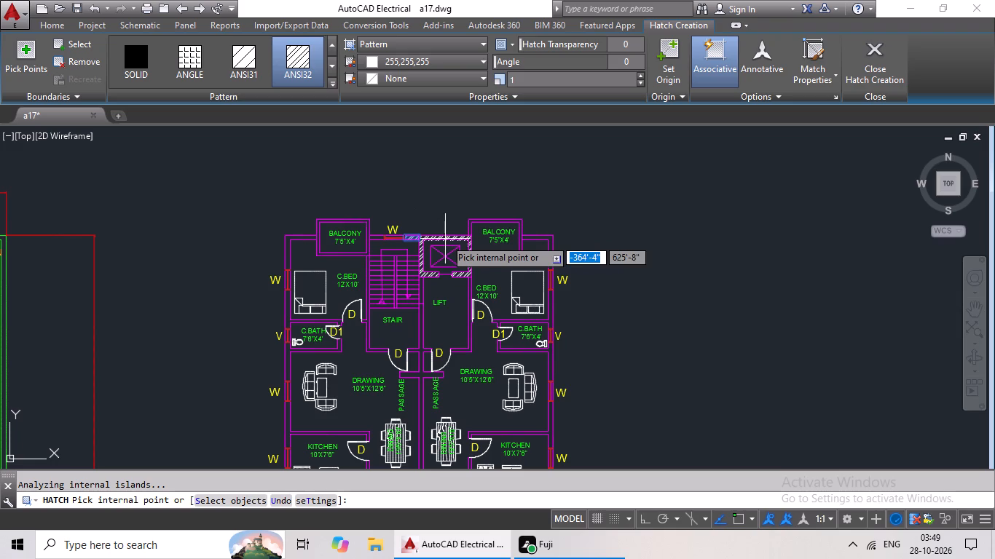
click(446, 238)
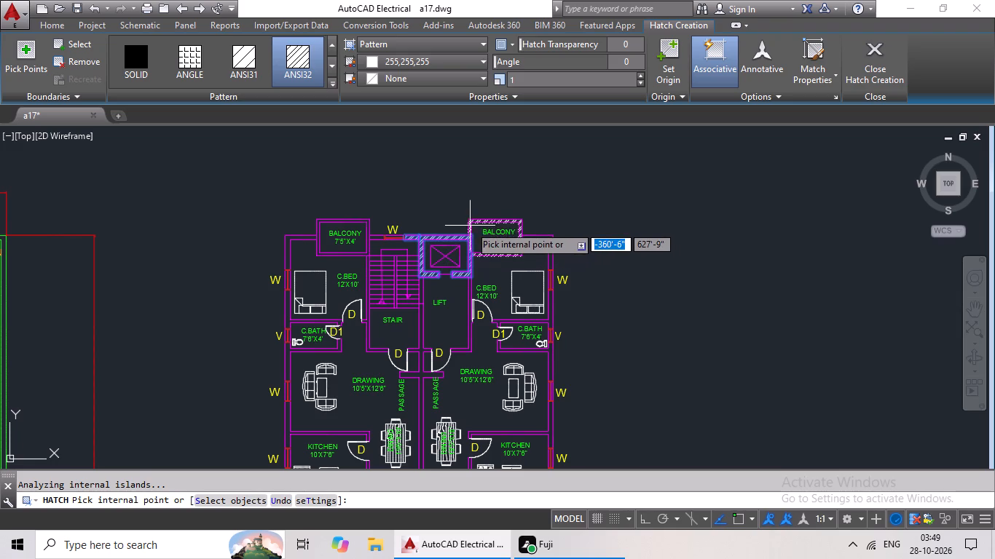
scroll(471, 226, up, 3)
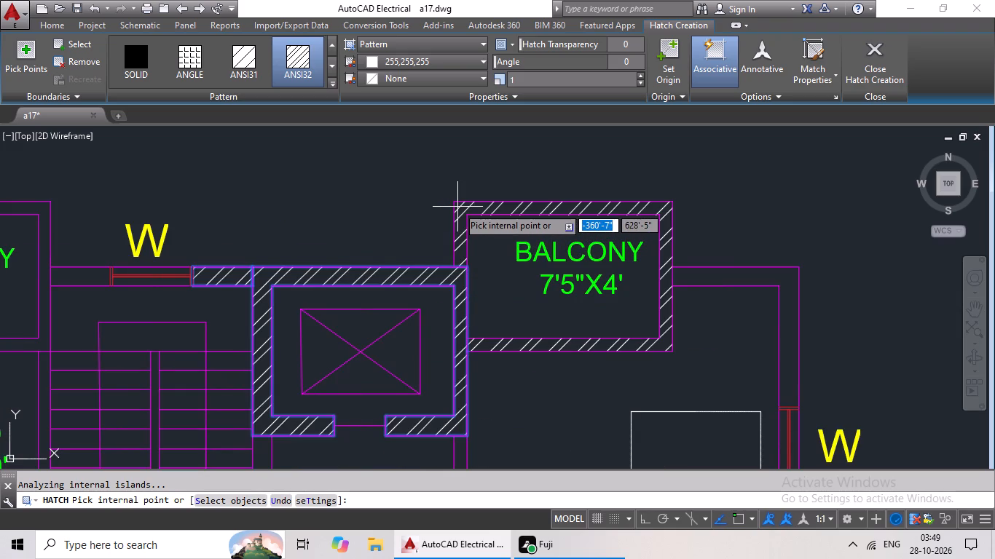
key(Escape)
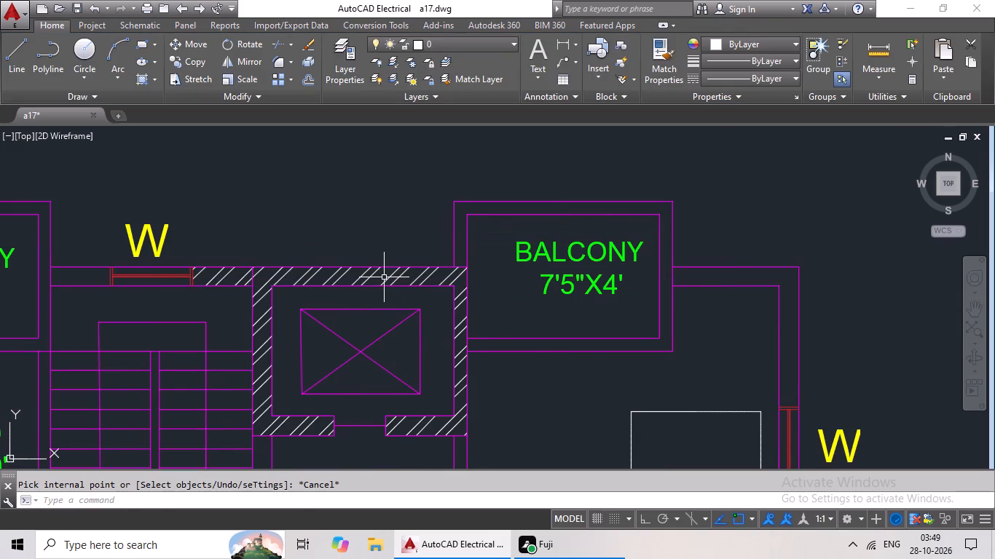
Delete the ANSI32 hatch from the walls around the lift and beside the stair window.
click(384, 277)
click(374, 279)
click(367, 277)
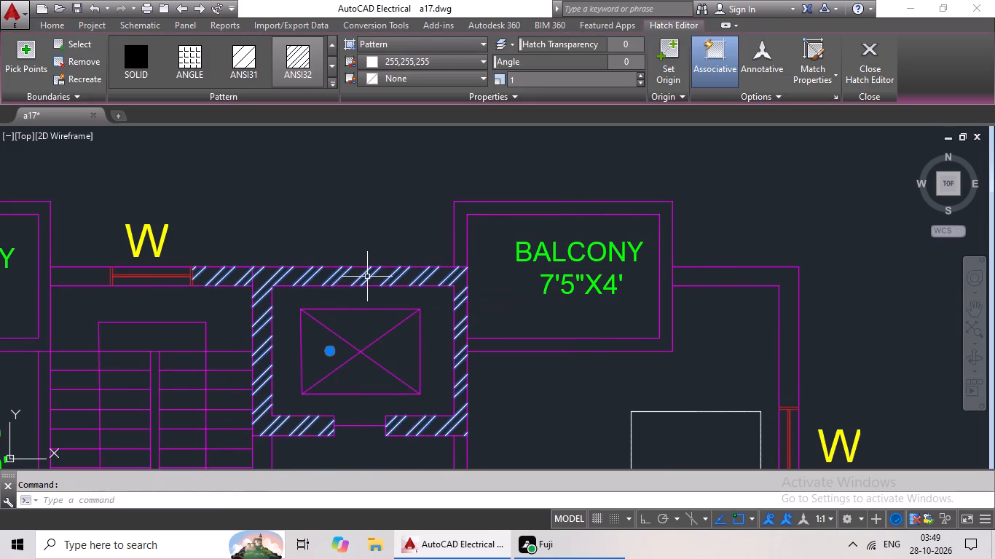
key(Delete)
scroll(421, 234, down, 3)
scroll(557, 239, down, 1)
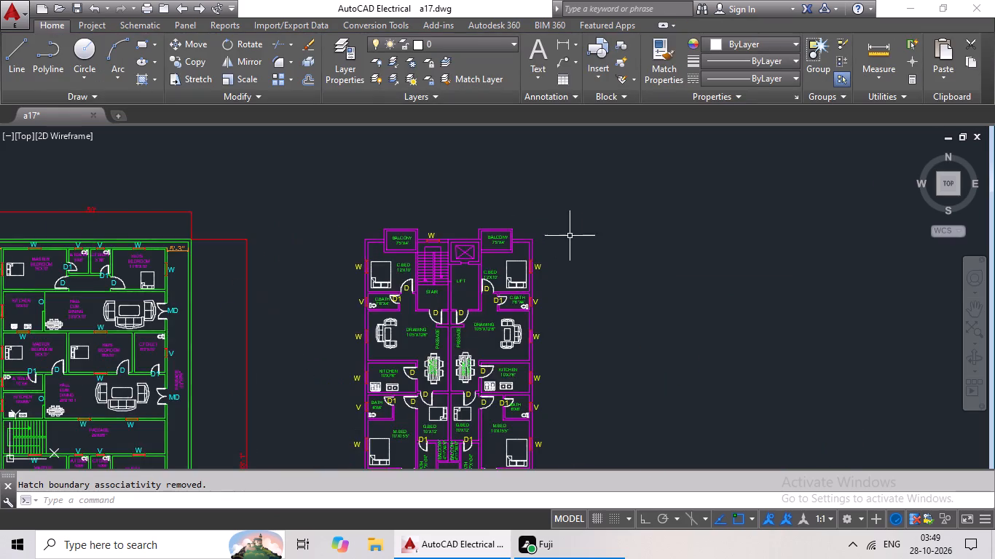
Add a linear dimension for the two-flat plan's overall width between its upper outer corners, placed above the balconies.
scroll(610, 253, down, 2)
middle_drag(648, 261, 563, 263)
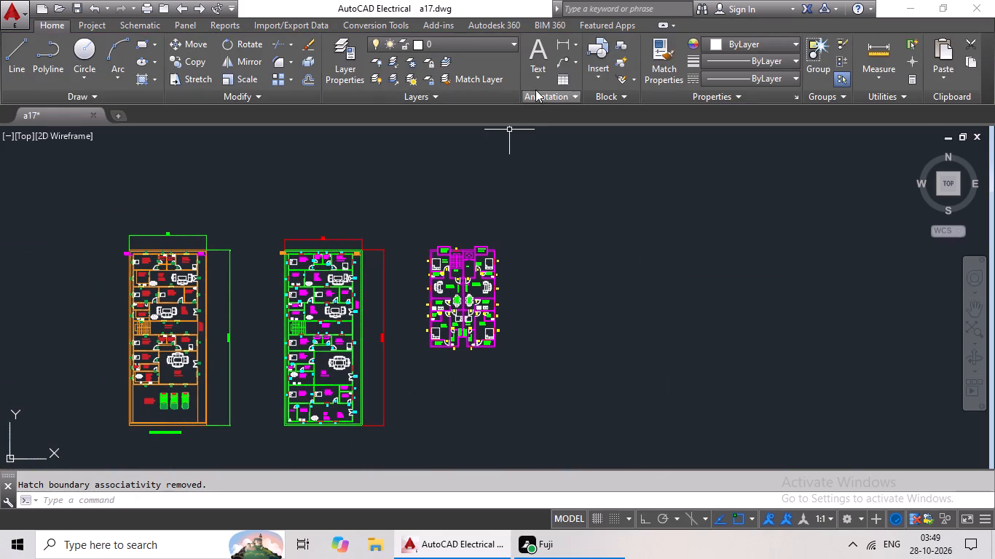
click(557, 41)
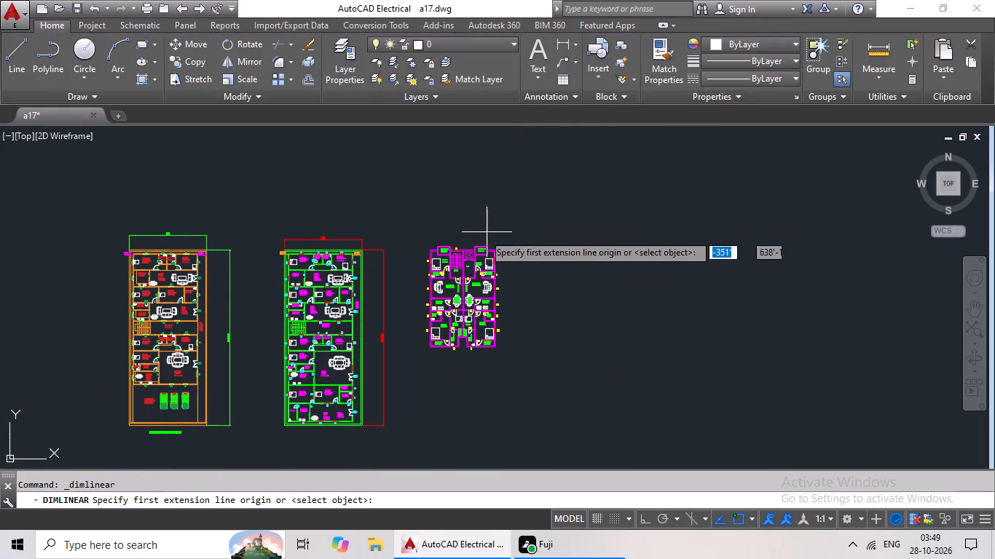
scroll(444, 239, up, 3)
scroll(364, 293, up, 1)
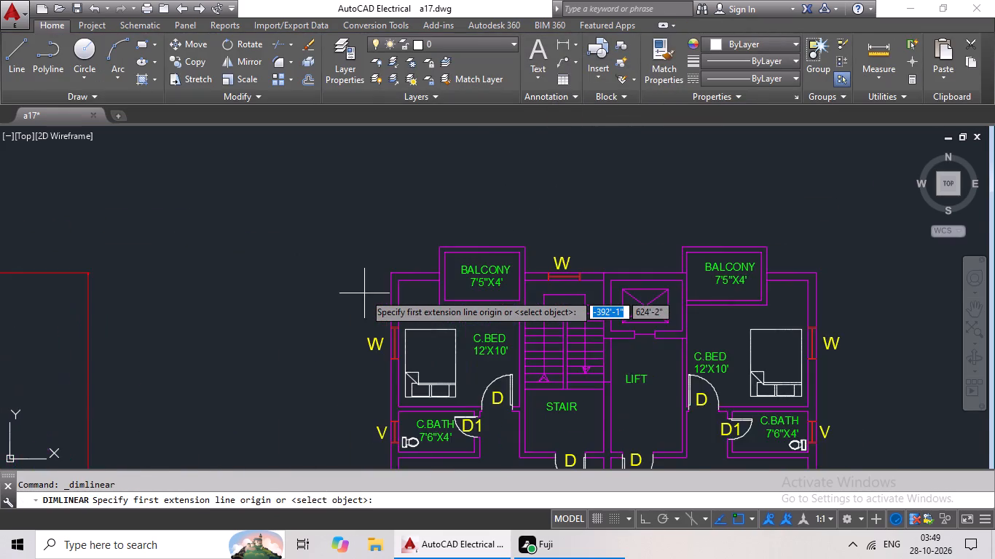
scroll(364, 293, up, 1)
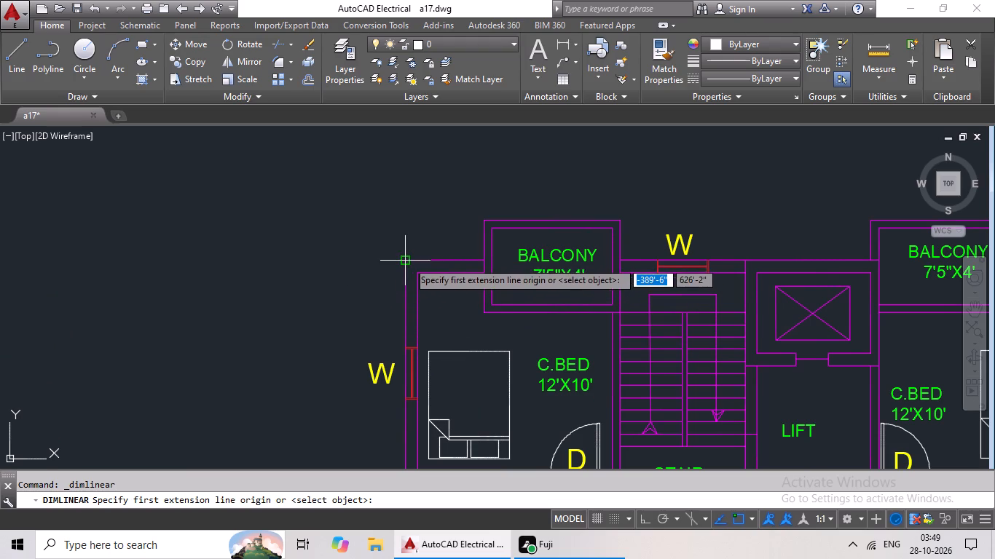
click(408, 261)
middle_drag(721, 261, 340, 283)
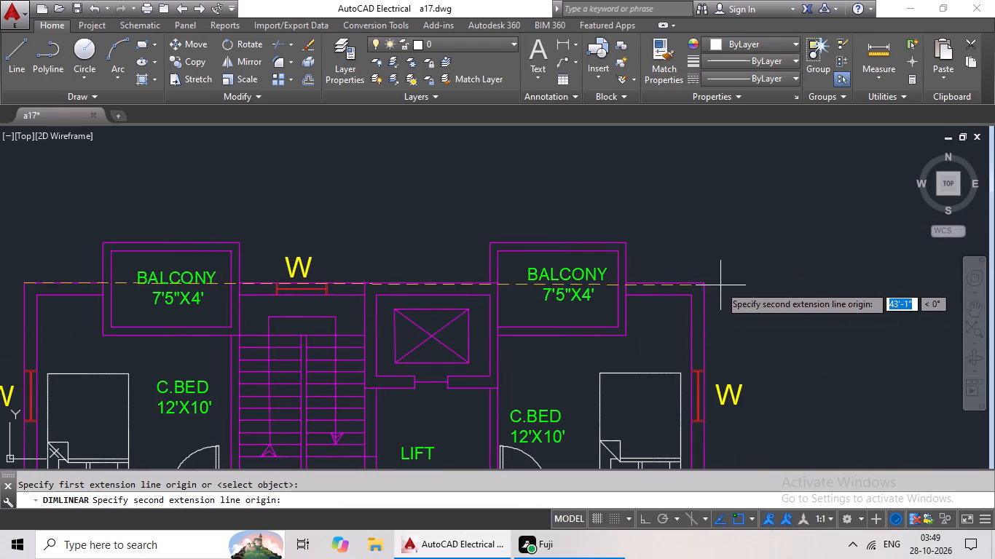
click(702, 283)
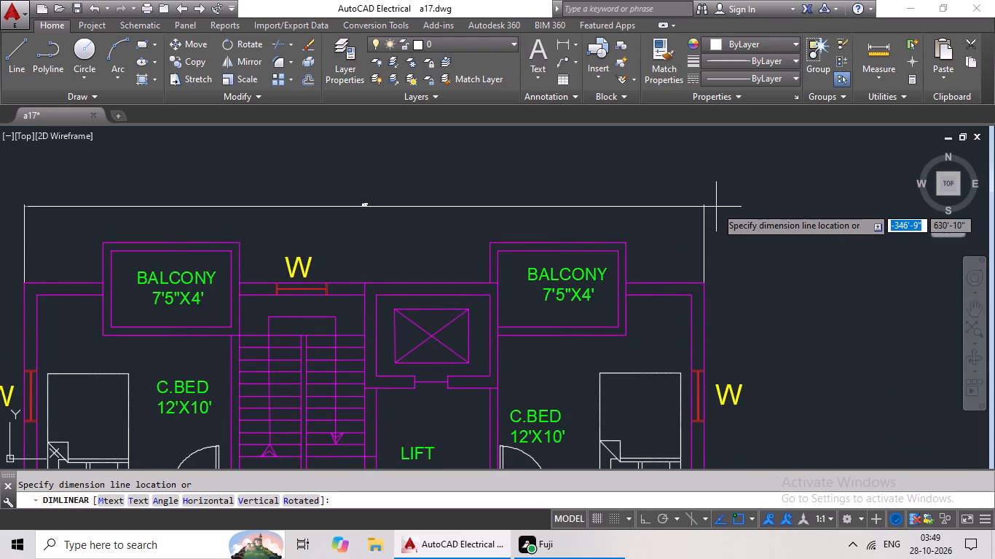
click(717, 206)
Add a linear dimension for the two-flat plan's overall length between the right-side outer corners, placed outside the right wall.
middle_drag(791, 229, 761, 205)
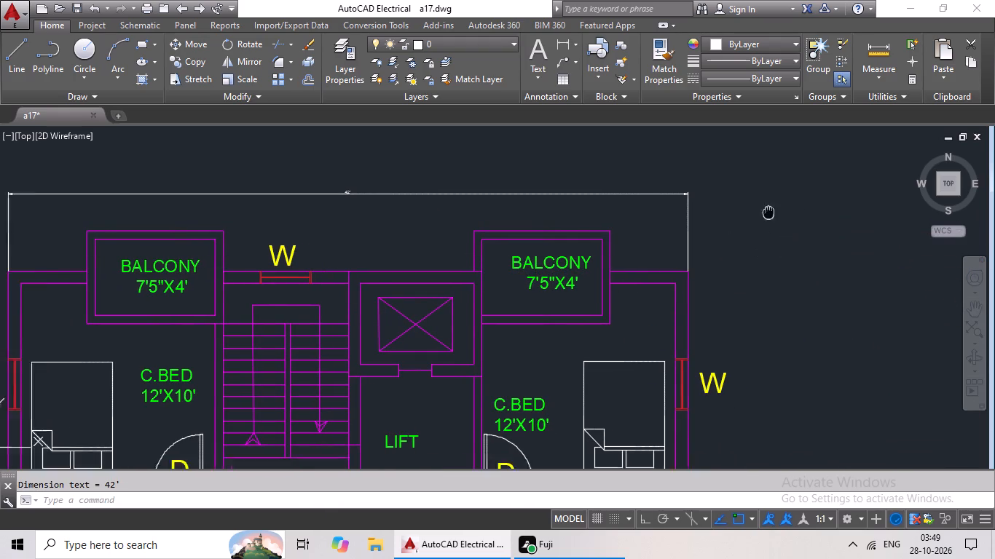
middle_drag(761, 205, 720, 174)
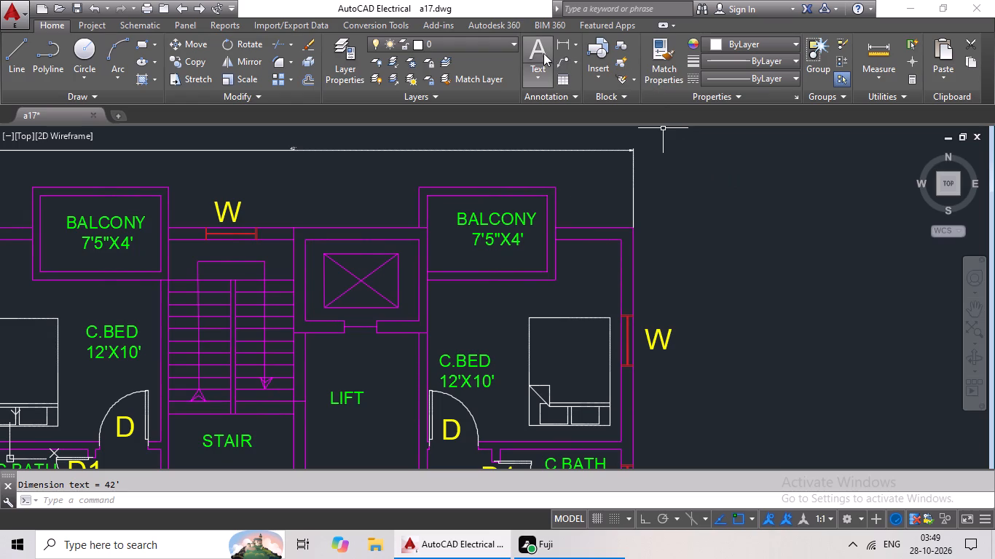
drag(553, 39, 556, 51)
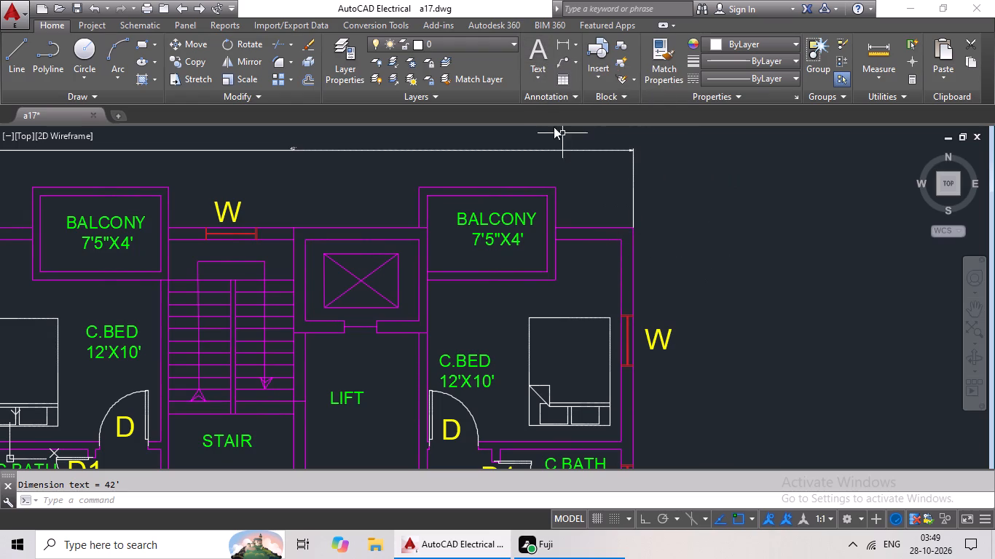
click(557, 40)
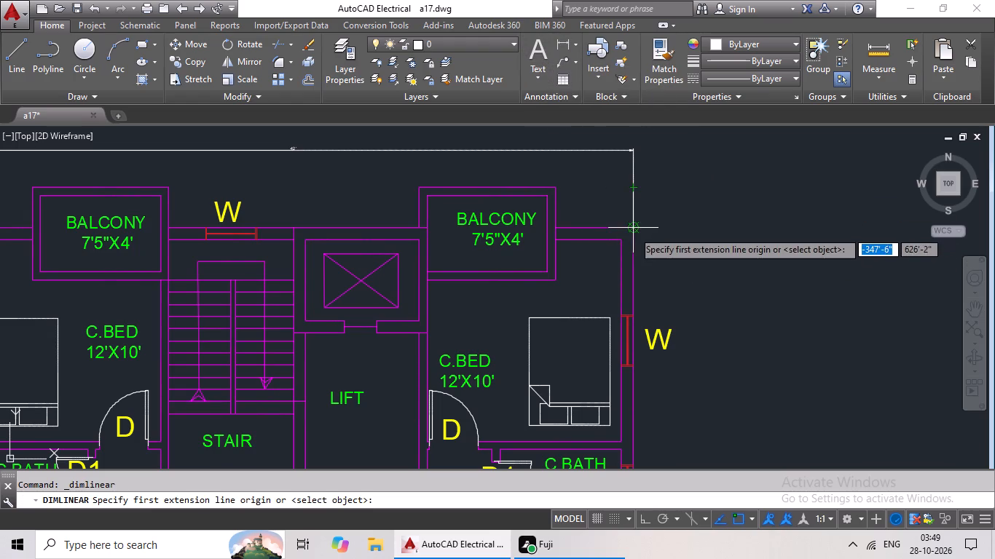
click(633, 230)
scroll(676, 390, down, 1)
middle_drag(676, 390, 634, 238)
scroll(629, 269, down, 2)
middle_drag(620, 343, 609, 267)
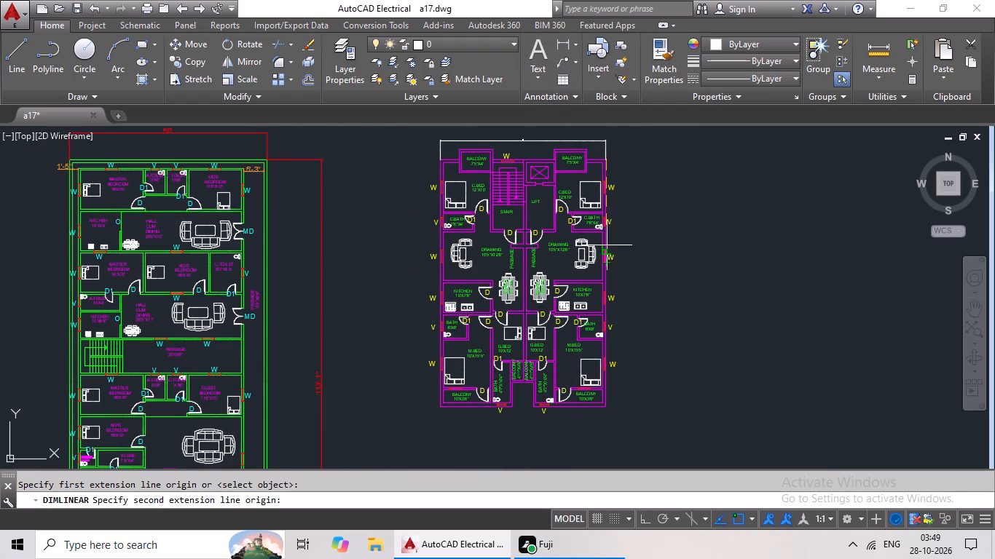
scroll(609, 414, up, 3)
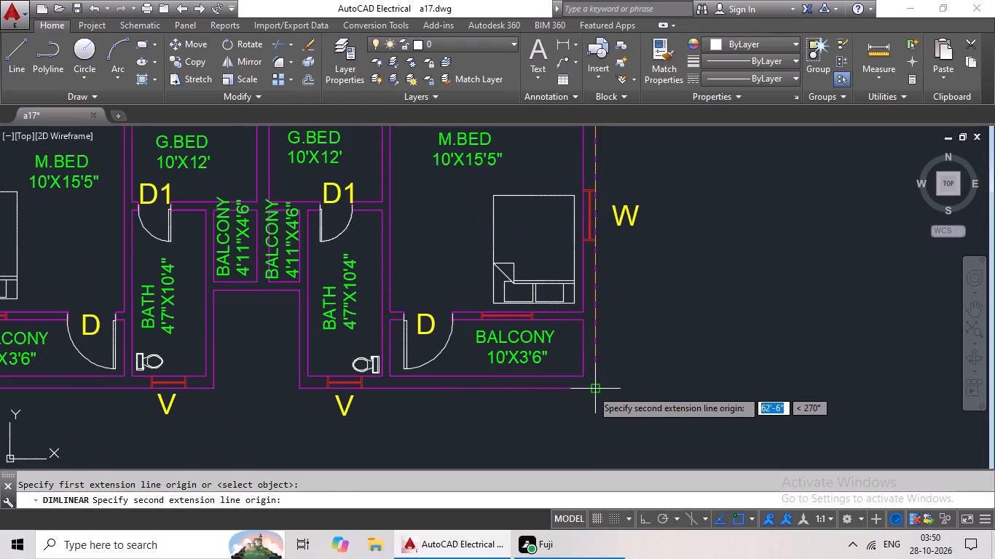
click(591, 389)
click(704, 398)
Change the colour of the two-flat plan's overall width and length dimensions to cyan.
scroll(732, 368, down, 5)
middle_drag(793, 313, 730, 326)
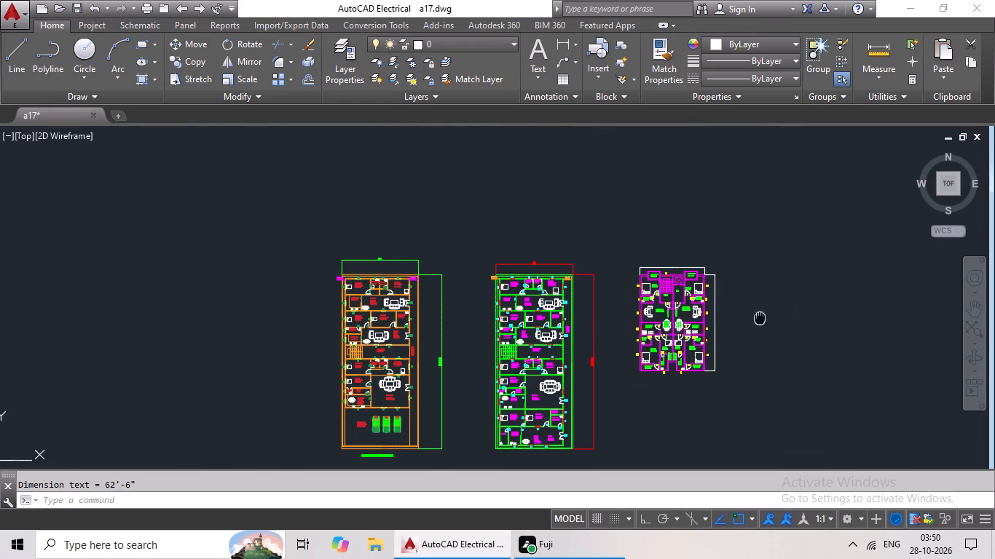
middle_drag(730, 326, 658, 354)
scroll(553, 293, up, 3)
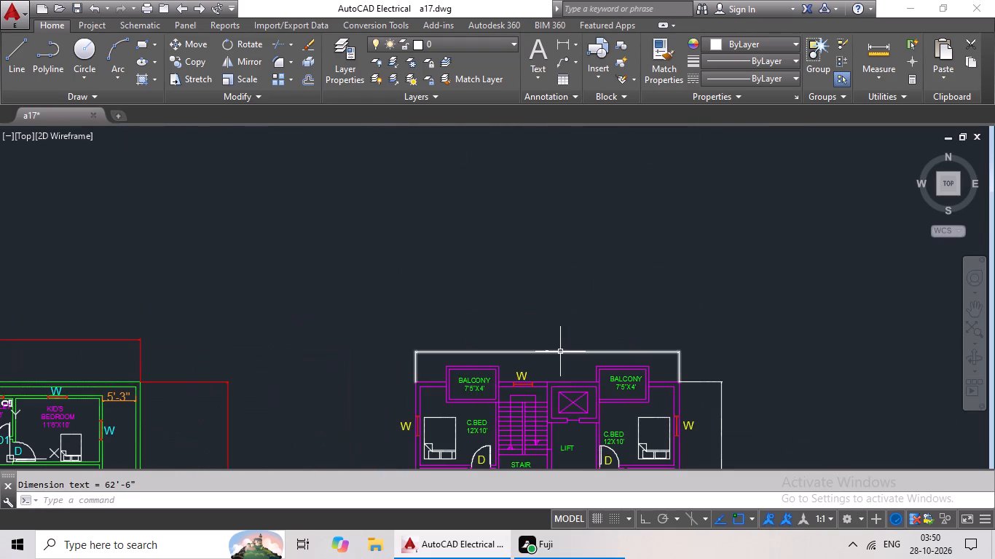
click(559, 354)
click(723, 393)
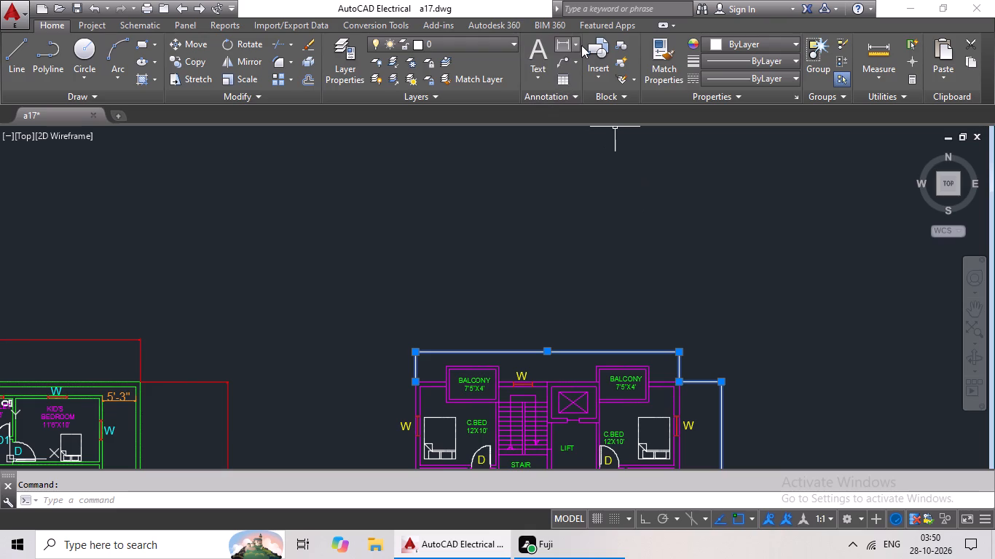
click(793, 39)
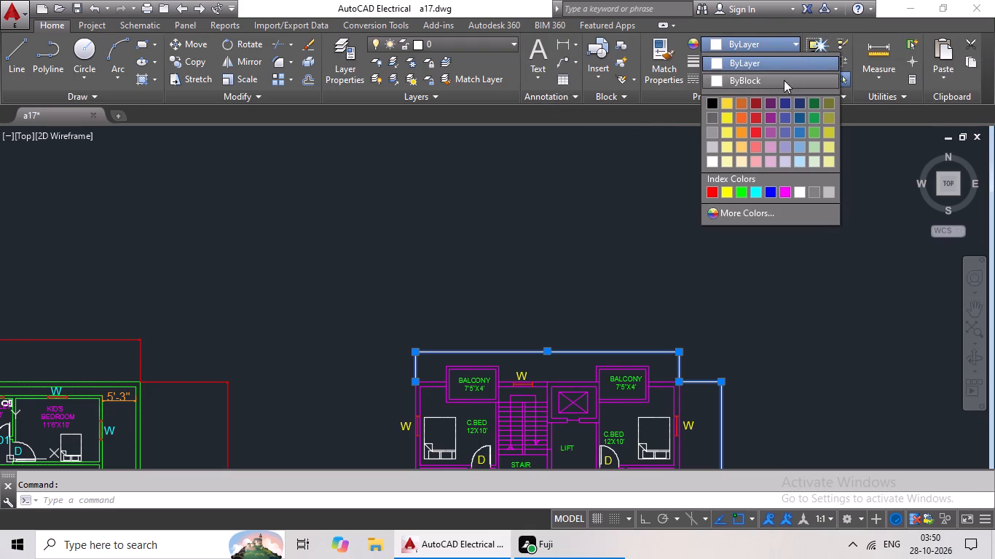
click(755, 190)
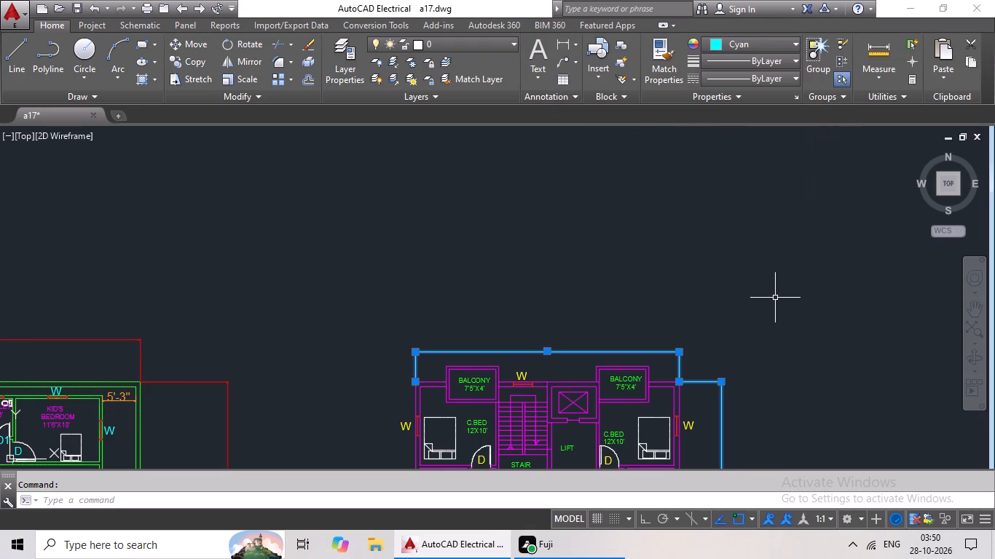
key(Escape)
Set the text height of the overall width dimension above the two-flat plan to 1'-4".
middle_click(604, 232)
middle_drag(601, 231, 579, 192)
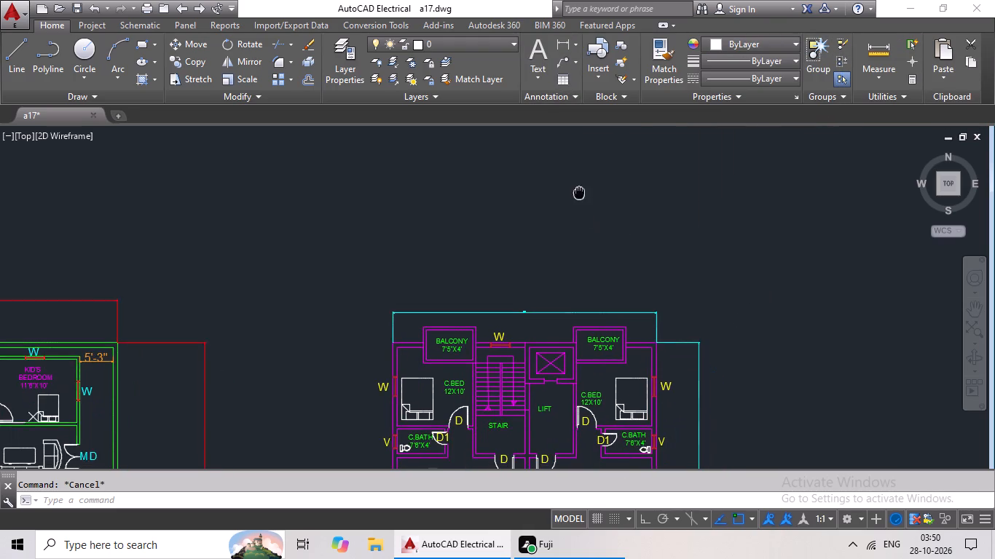
middle_drag(579, 192, 579, 191)
scroll(573, 261, down, 2)
middle_drag(573, 261, 554, 201)
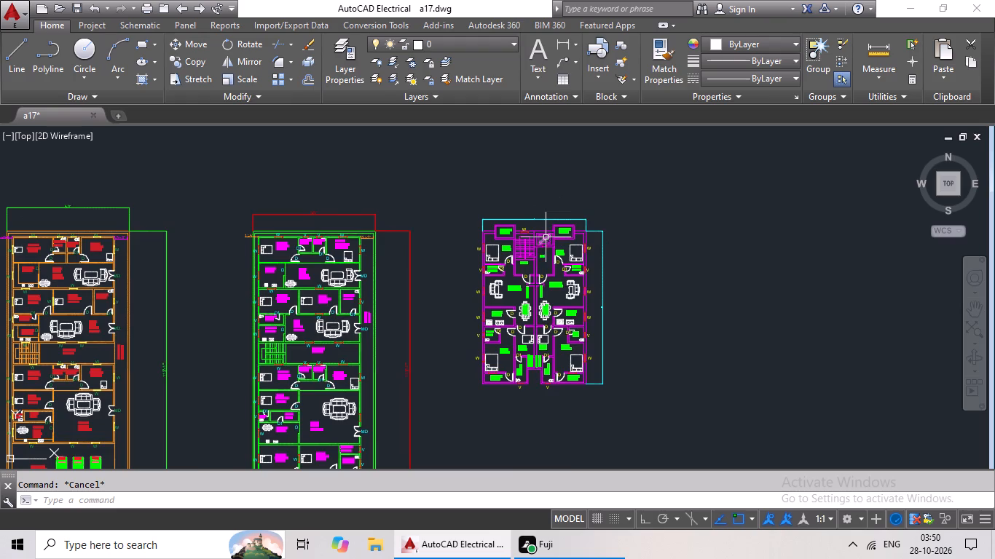
scroll(540, 222, up, 9)
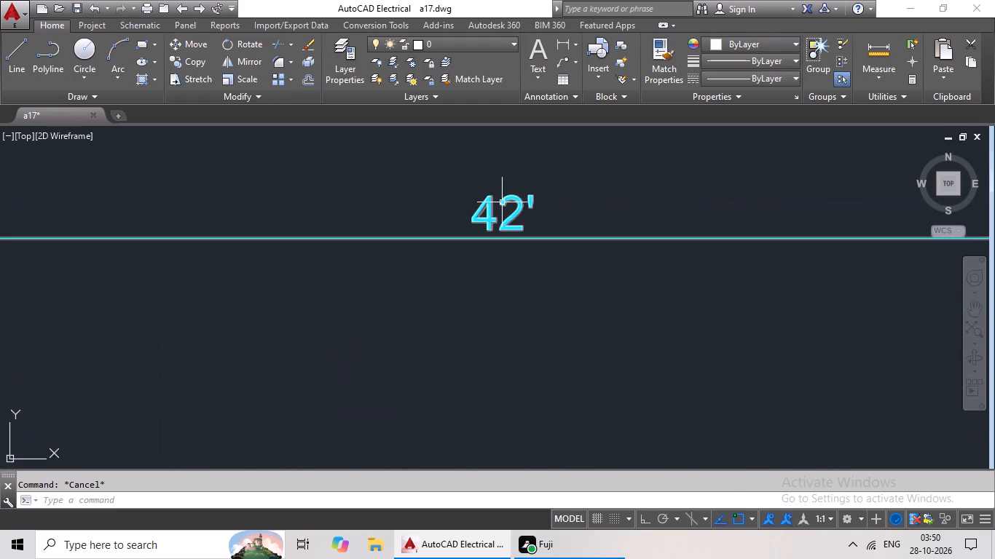
scroll(502, 203, up, 3)
double_click(450, 248)
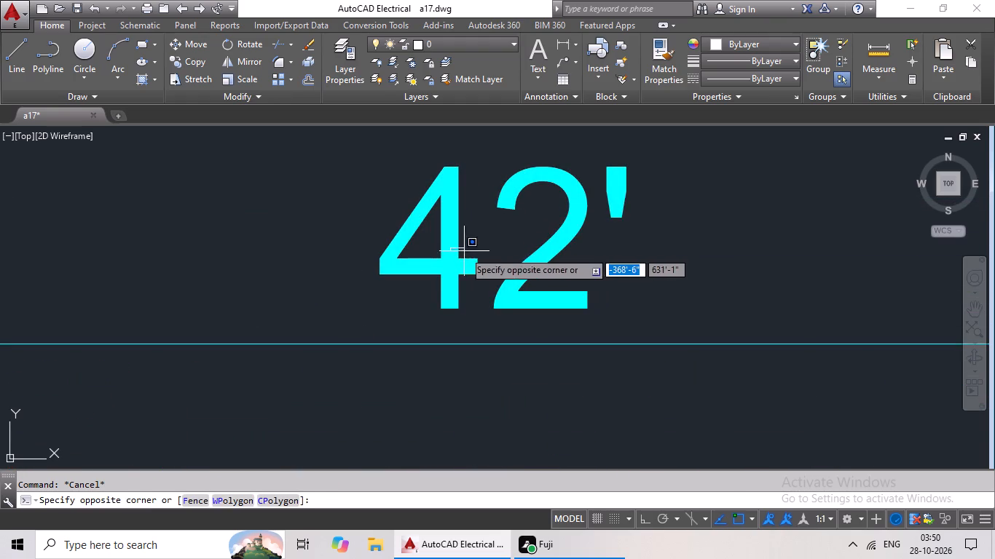
click(464, 251)
click(459, 264)
double_click(457, 266)
double_click(457, 266)
scroll(557, 265, down, 2)
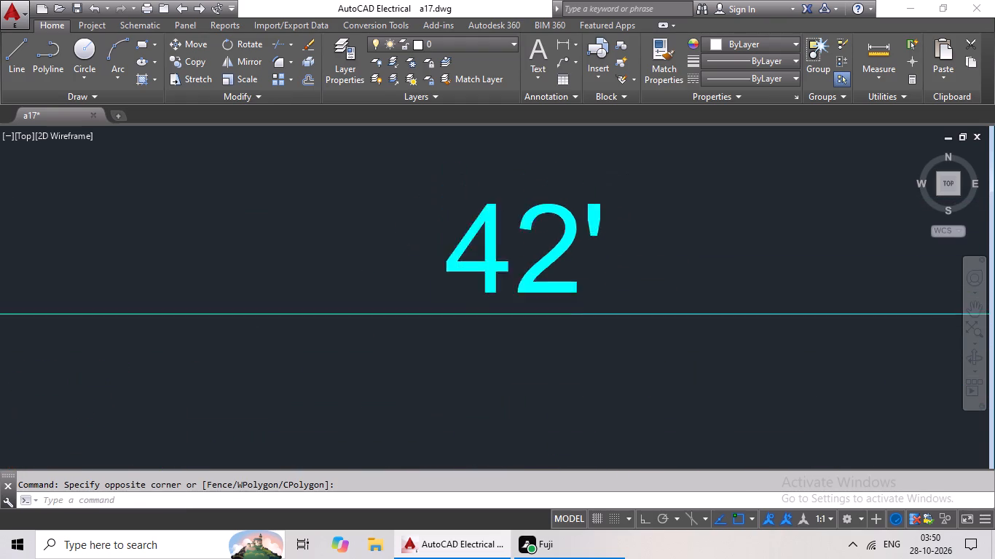
scroll(557, 265, down, 1)
click(564, 259)
click(560, 258)
double_click(559, 258)
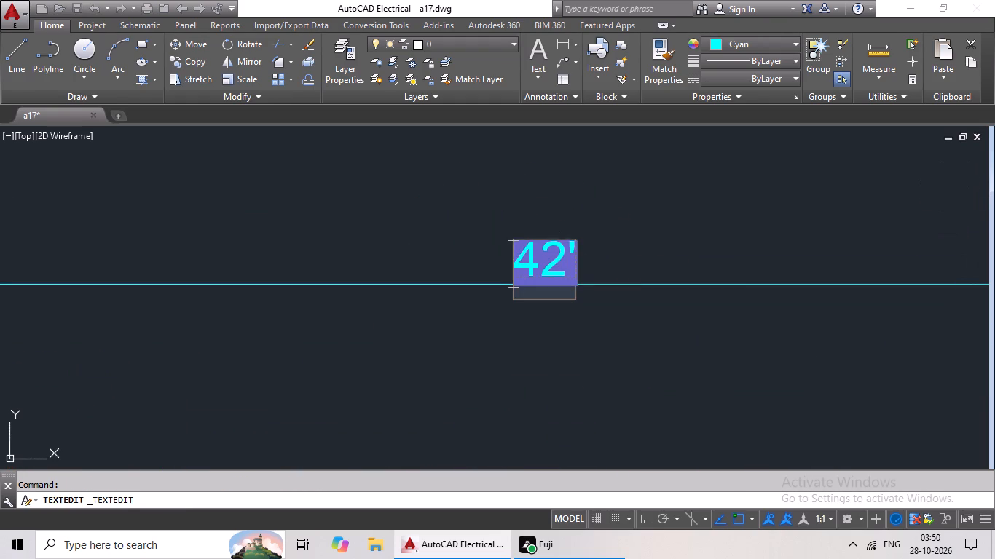
click(556, 256)
click(202, 59)
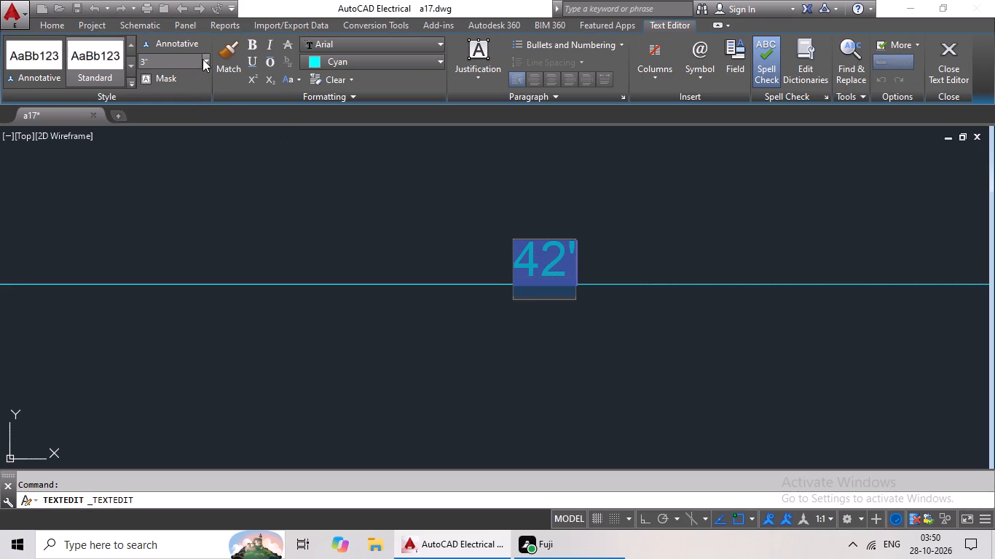
click(170, 82)
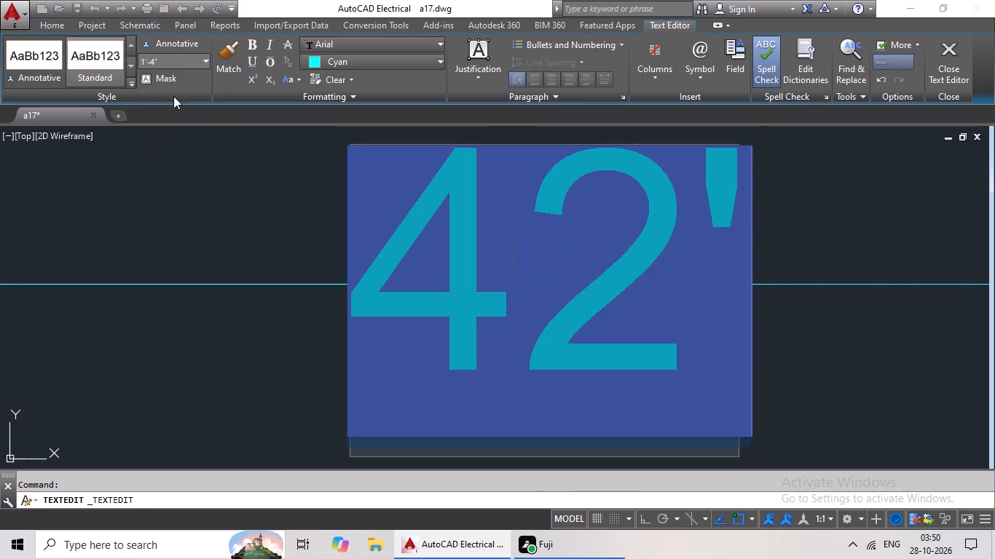
click(197, 189)
Set the text height of the overall length dimension beside the two-flat plan to 1'-4".
scroll(261, 204, down, 6)
middle_drag(408, 254, 352, 155)
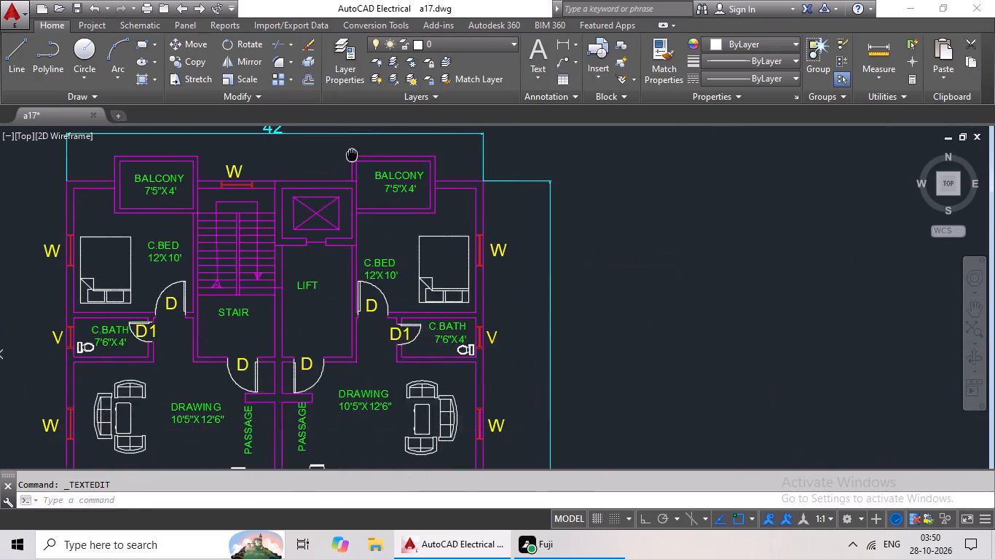
scroll(600, 297, down, 1)
middle_drag(620, 317, 541, 243)
scroll(489, 349, up, 5)
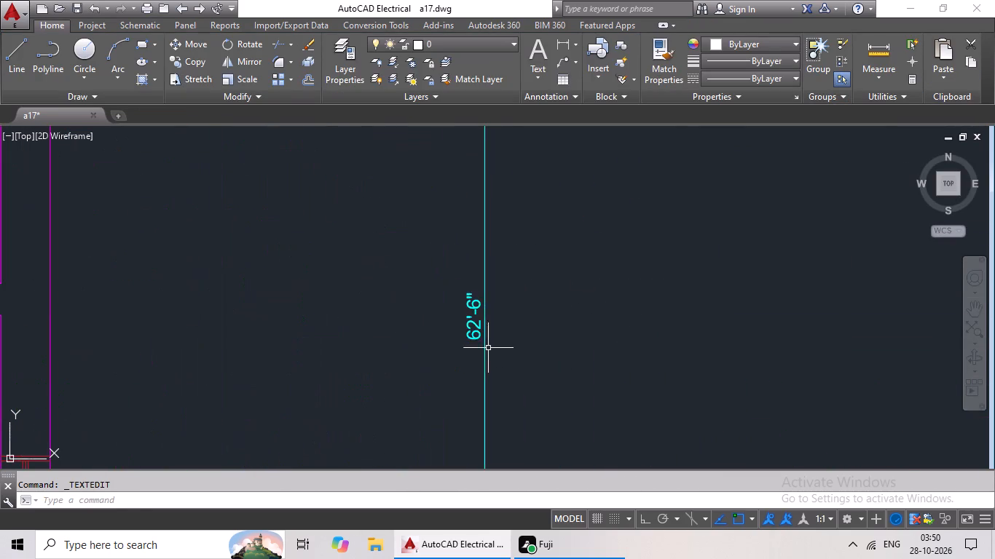
double_click(468, 330)
click(468, 317)
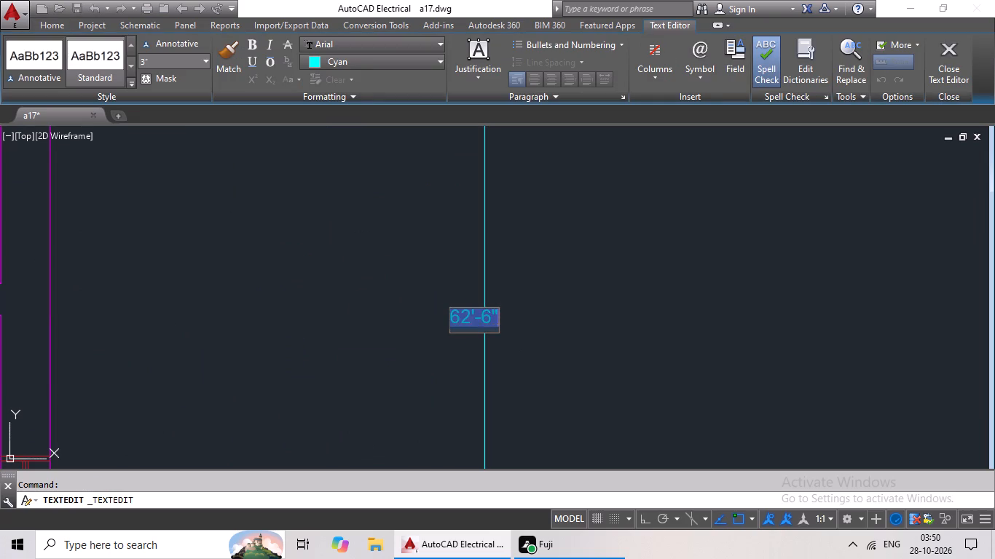
click(204, 58)
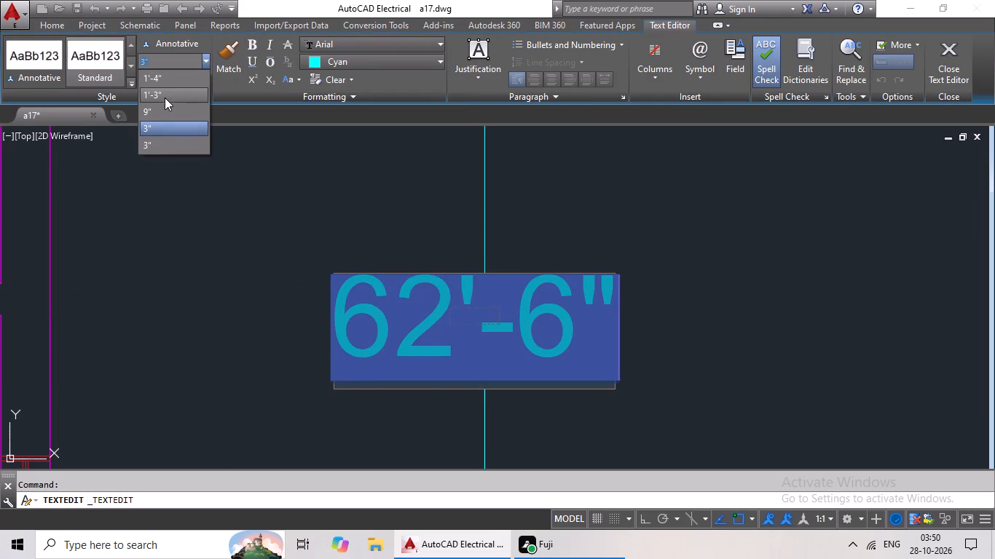
click(165, 84)
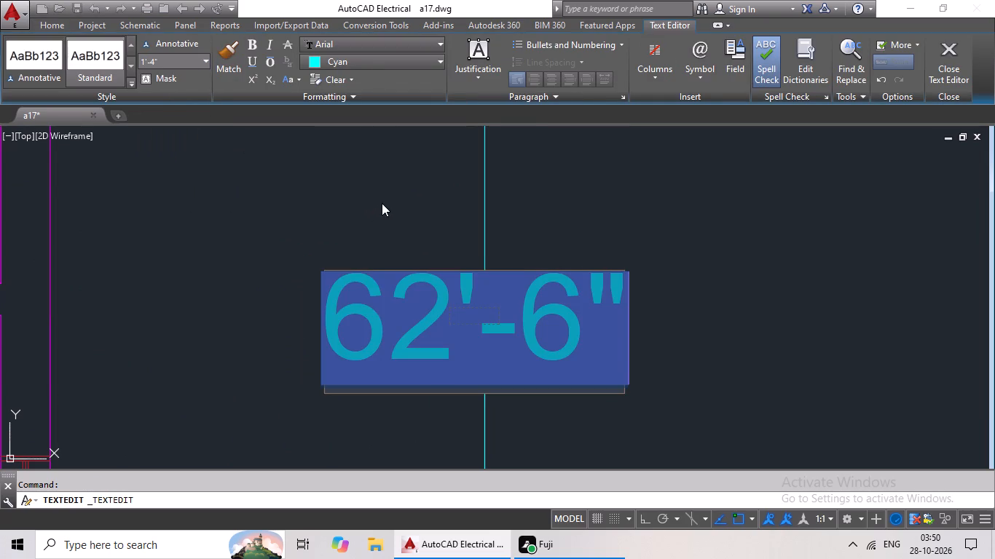
click(390, 215)
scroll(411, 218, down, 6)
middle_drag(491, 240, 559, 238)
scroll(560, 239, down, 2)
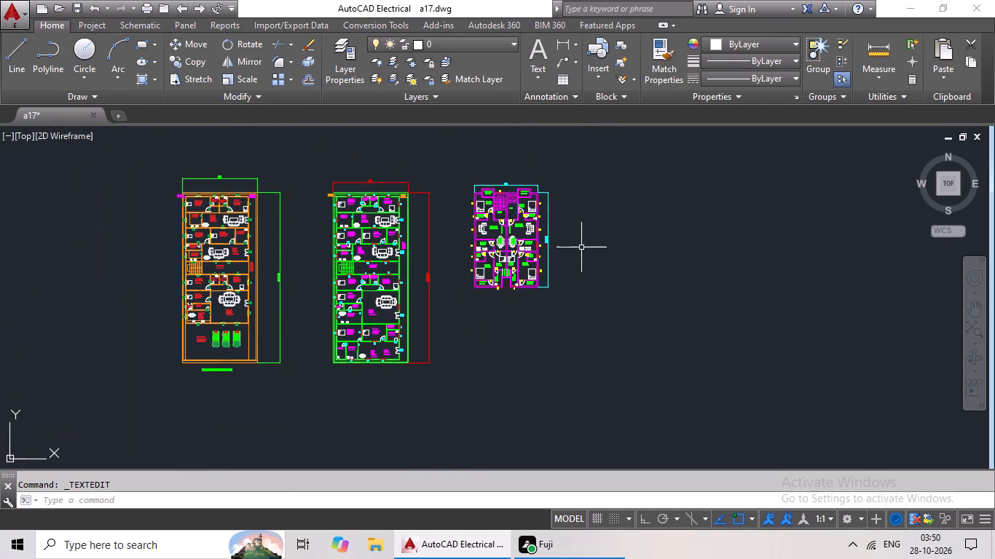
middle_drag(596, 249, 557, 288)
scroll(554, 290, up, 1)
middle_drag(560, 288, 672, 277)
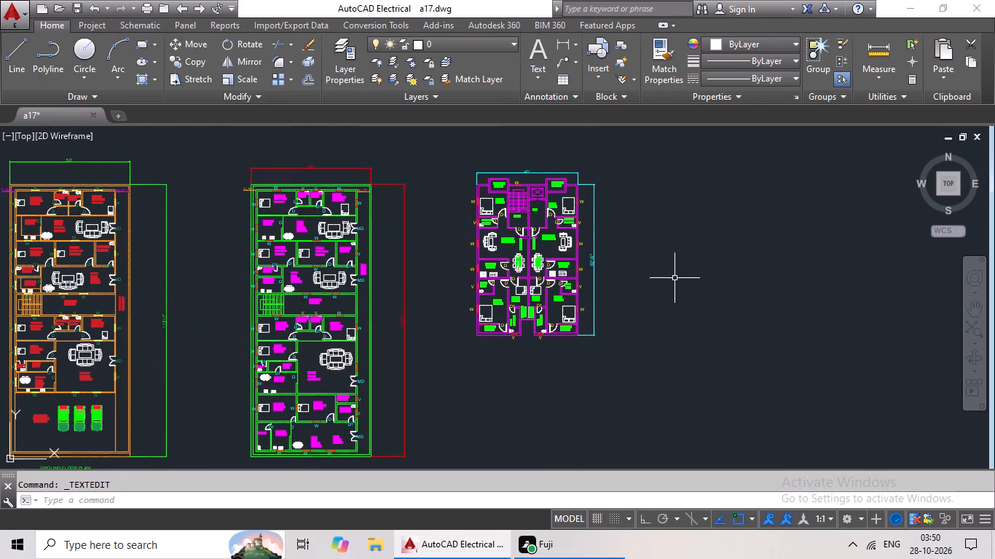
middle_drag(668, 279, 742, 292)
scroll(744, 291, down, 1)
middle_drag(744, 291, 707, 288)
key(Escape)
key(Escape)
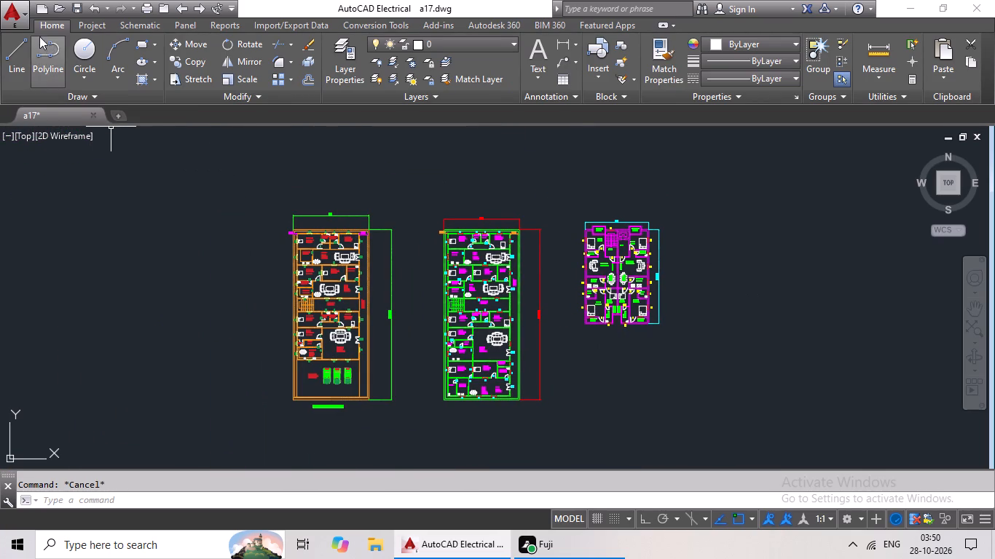
Save the drawing under the new name a19 in the same desktop folder as the a17 drawing.
click(20, 9)
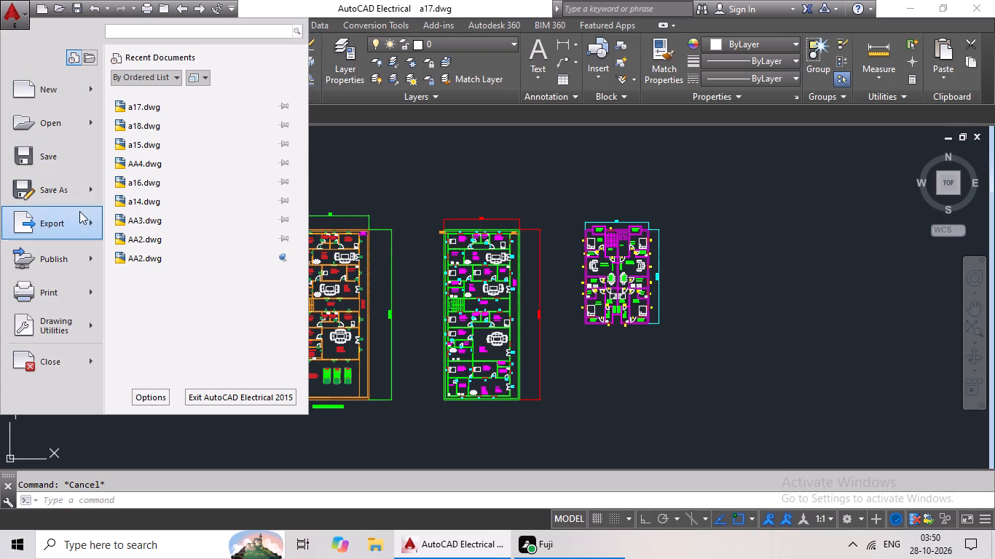
click(79, 193)
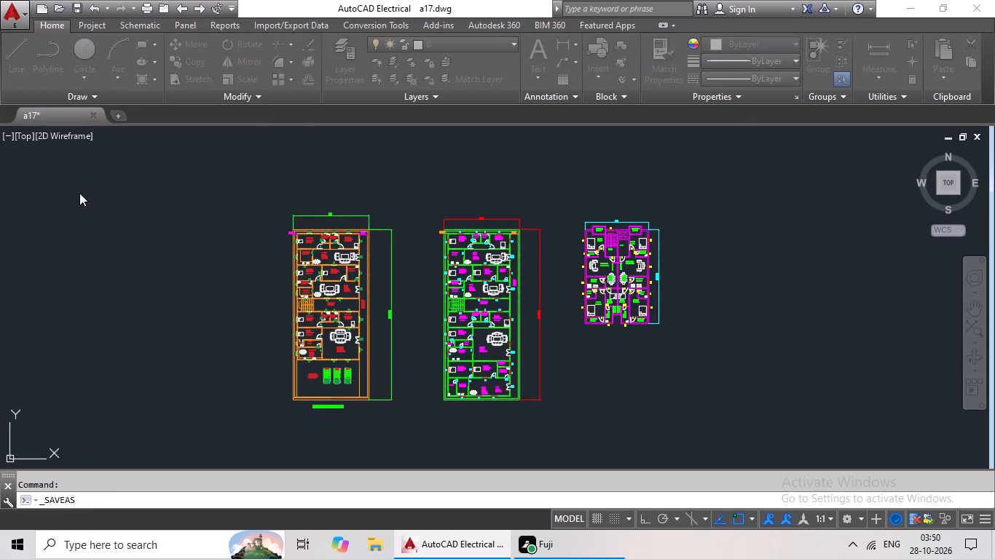
scroll(428, 409, up, 2)
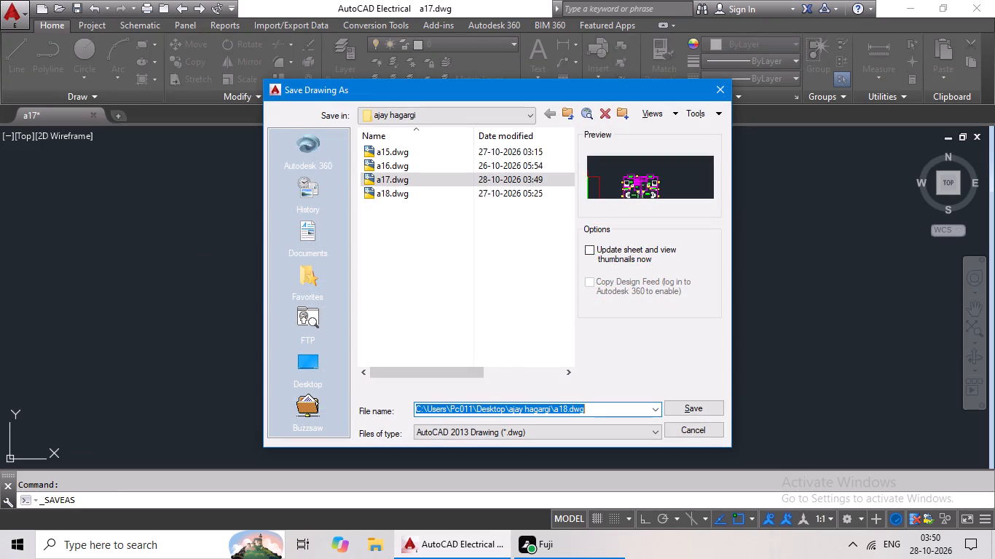
scroll(446, 410, down, 2)
click(611, 405)
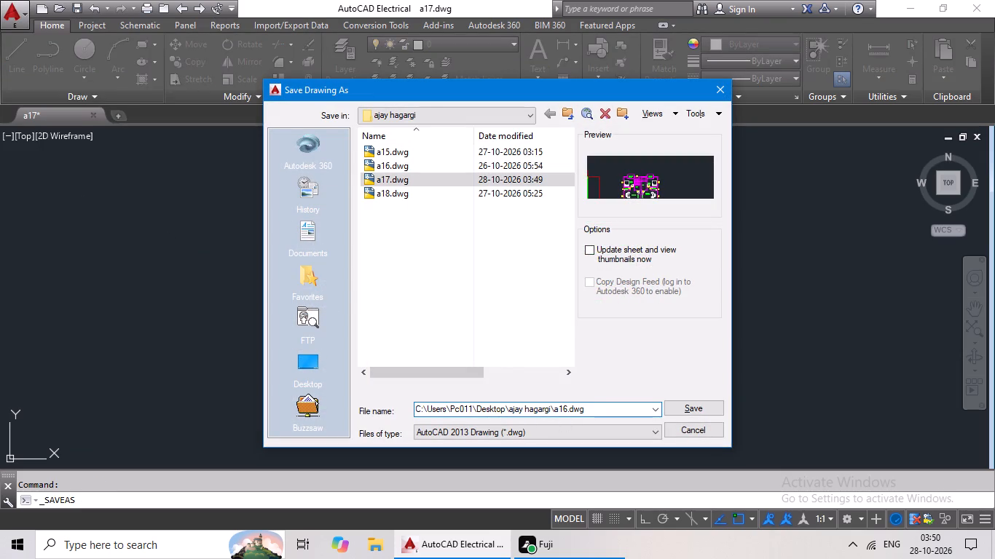
key(BackSpace)
key(BackSpace)
key(BackSpace)
key(BackSpace)
key(BackSpace)
key(BackSpace)
key(BackSpace)
key(BackSpace)
key(BackSpace)
key(BackSpace)
key(BackSpace)
key(BackSpace)
key(BackSpace)
key(BackSpace)
key(BackSpace)
key(BackSpace)
key(BackSpace)
key(BackSpace)
key(BackSpace)
key(BackSpace)
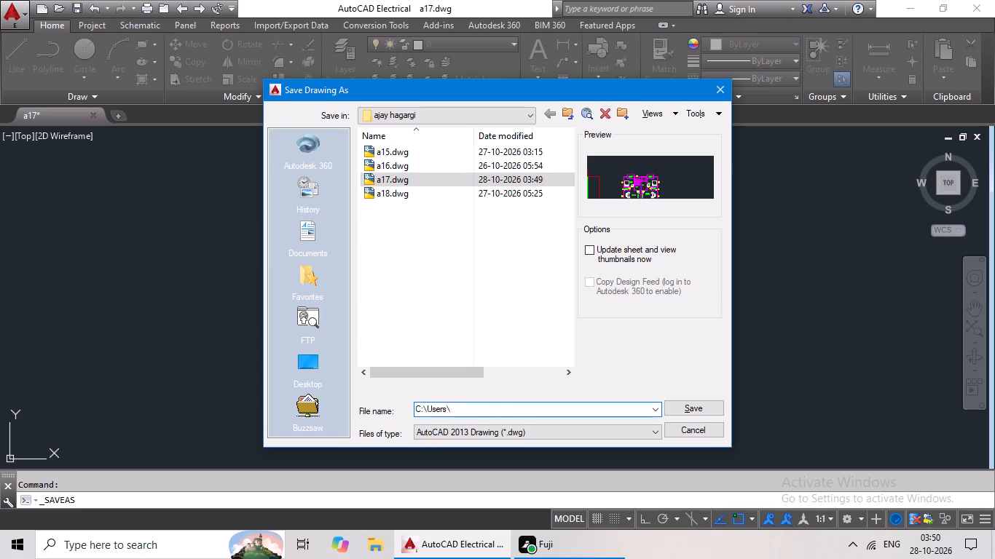
key(BackSpace)
key(BackSpace)
key(BackSpace)
key(BackSpace)
key(BackSpace)
key(BackSpace)
key(BackSpace)
key(BackSpace)
key(BackSpace)
key(BackSpace)
key(BackSpace)
key(a)
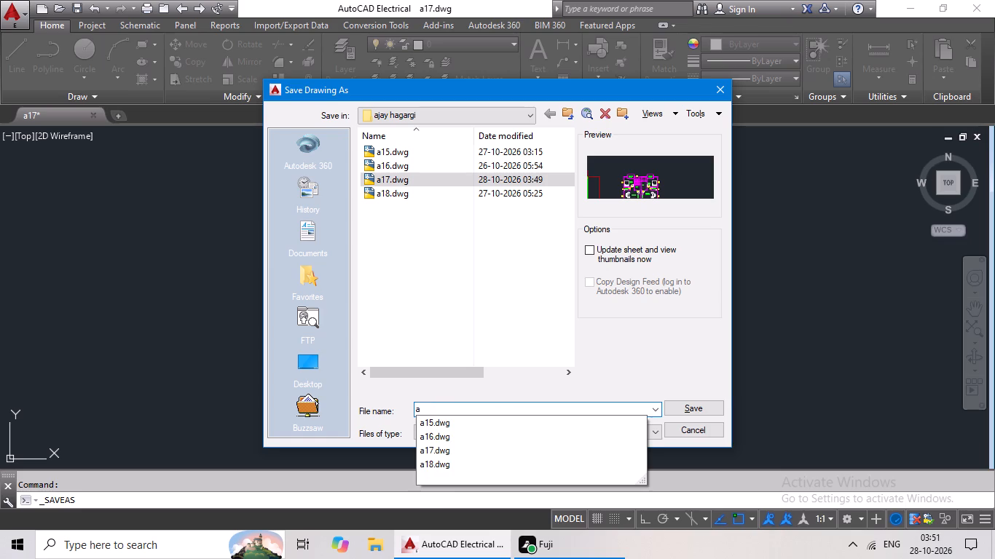
text(19)
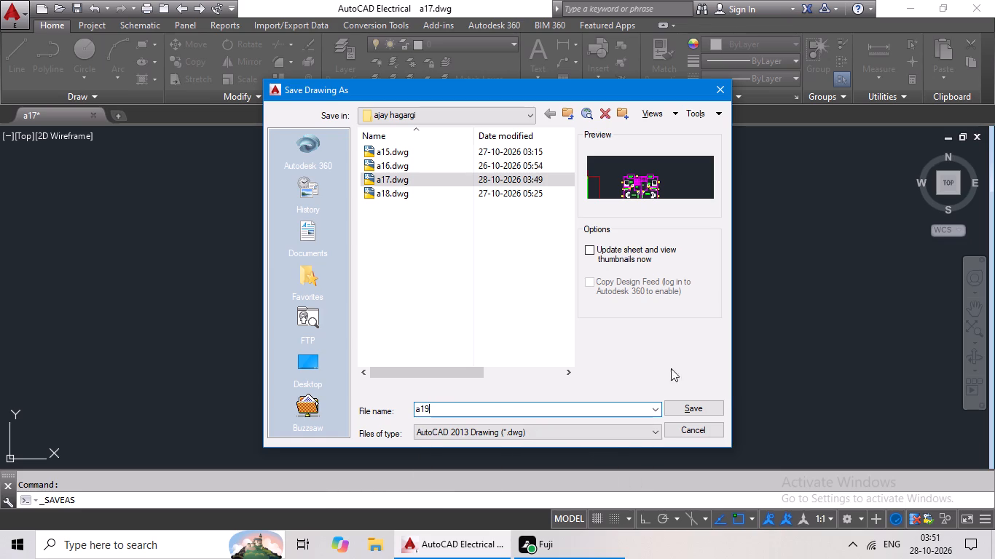
click(706, 405)
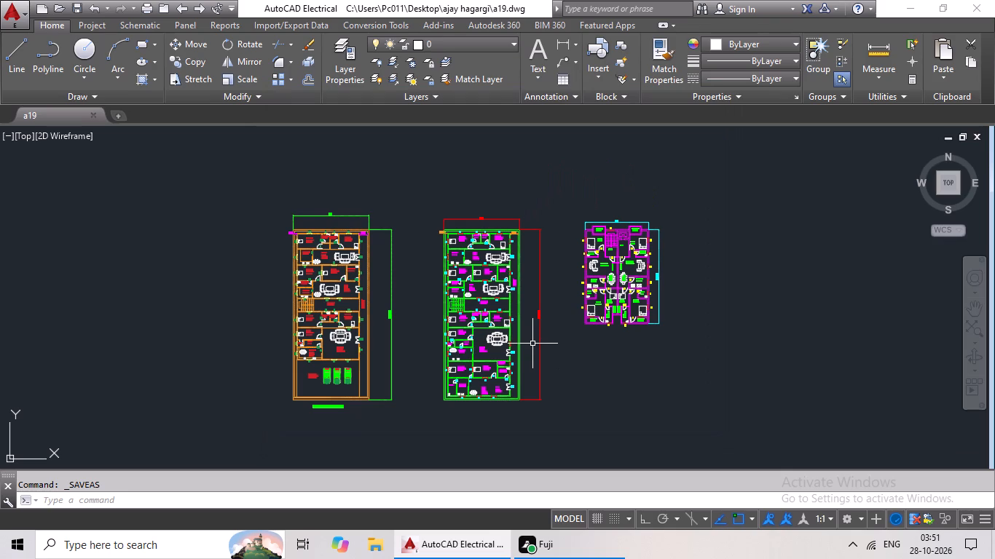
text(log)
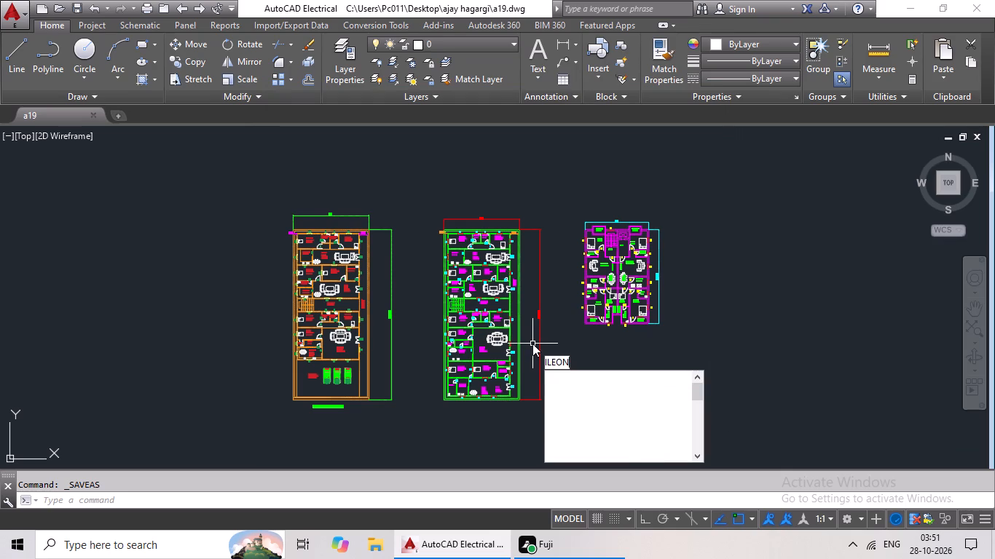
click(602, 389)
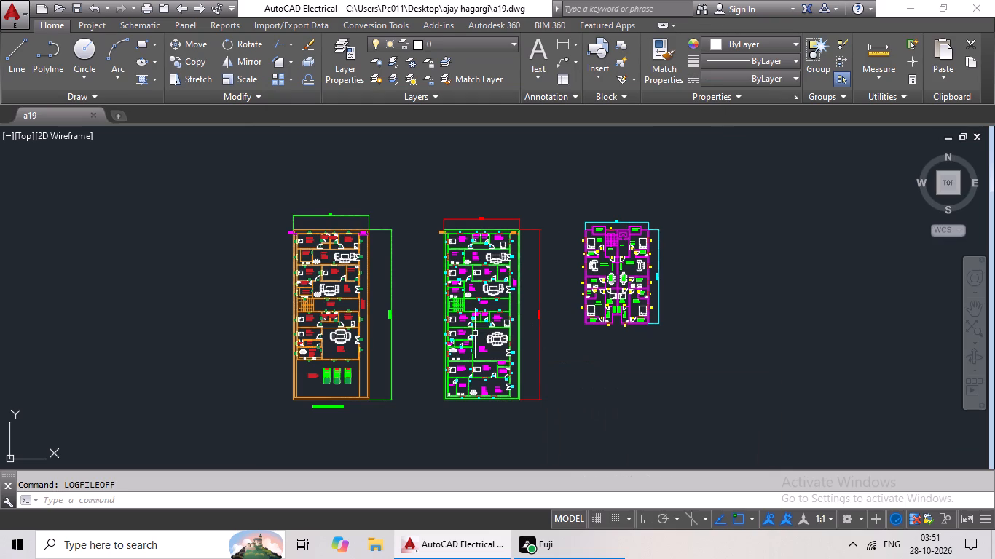
Save the drawing once more under the name a19, replacing the existing file.
click(18, 13)
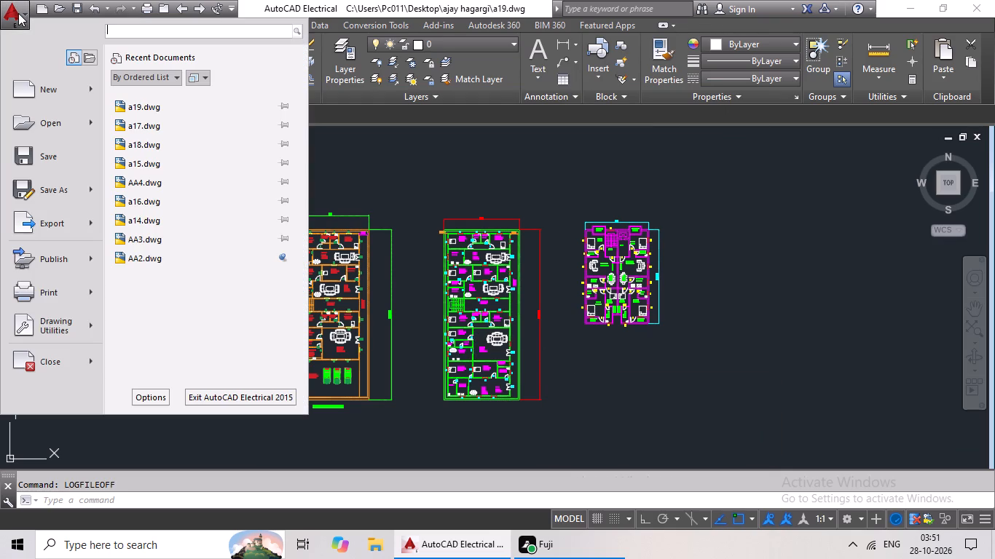
click(55, 183)
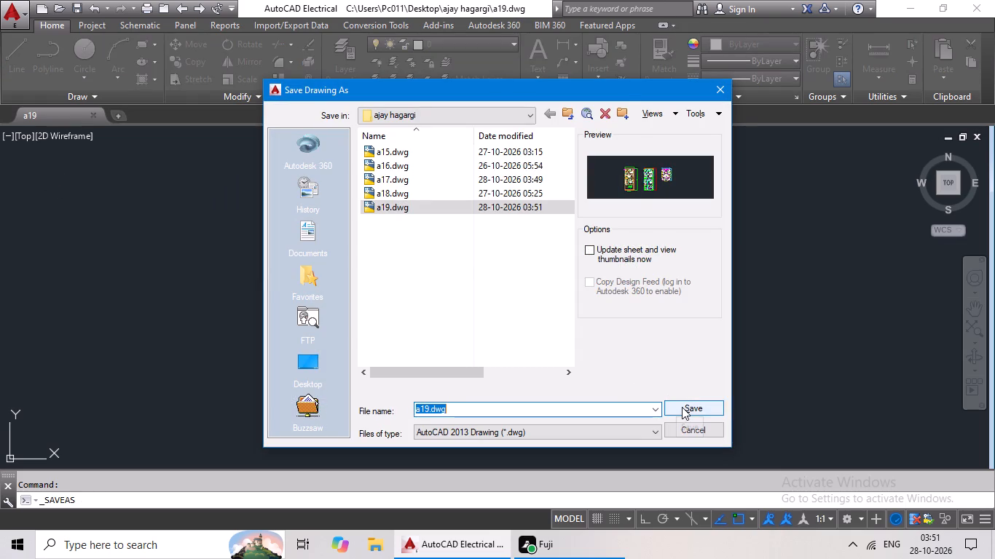
click(682, 407)
click(484, 304)
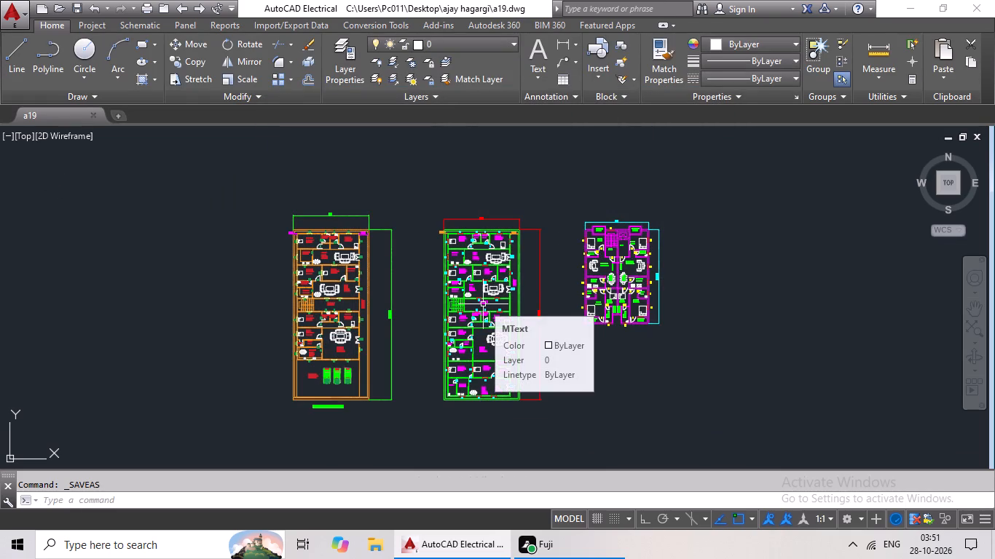
Set up a plot with the previous plot's page setup and a plot window enclosing all three floor plans.
key(ctrl+p)
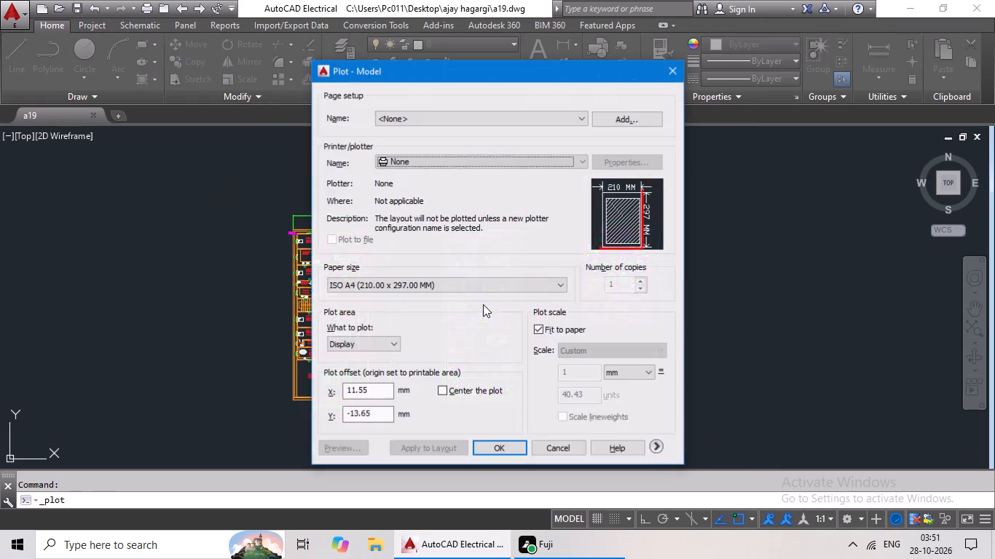
click(587, 116)
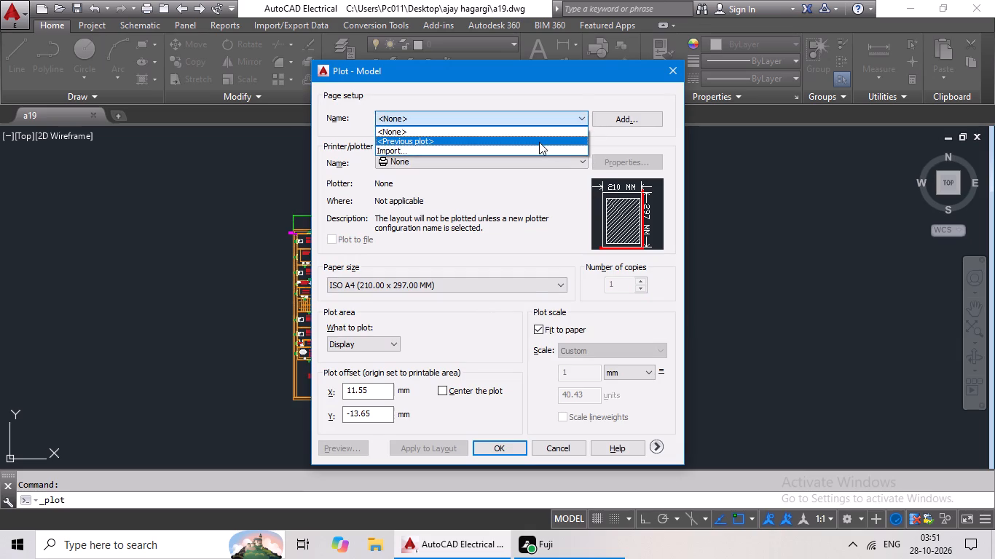
click(539, 142)
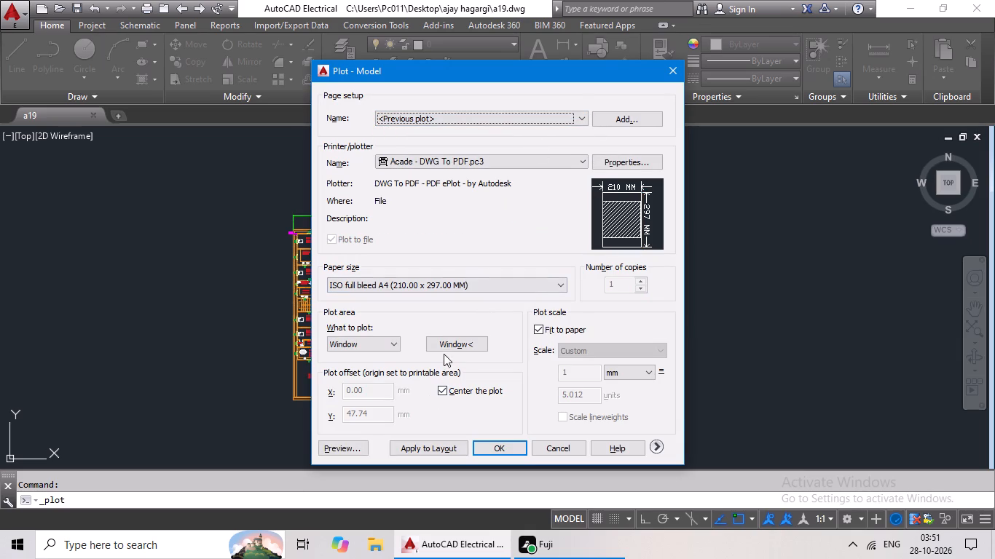
click(447, 347)
drag(275, 202, 309, 286)
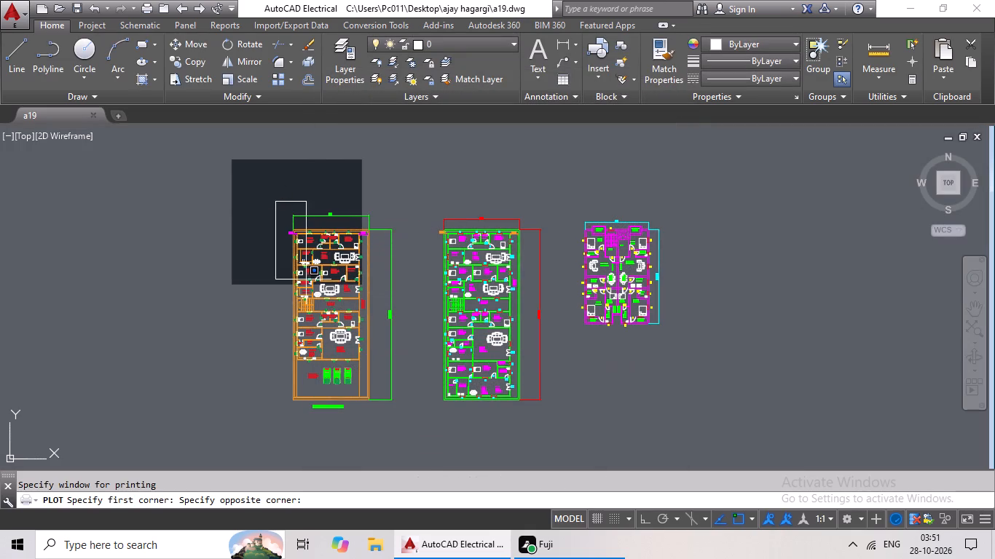
drag(309, 286, 672, 432)
click(672, 432)
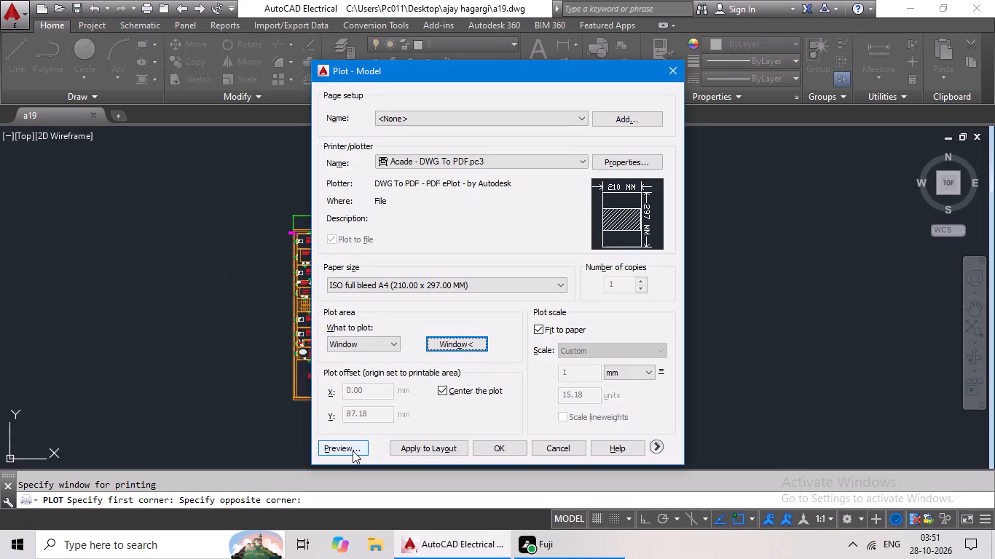
Preview the plot and output it as a19-Model.pdf in the desktop folder that holds the a19 drawing.
click(353, 451)
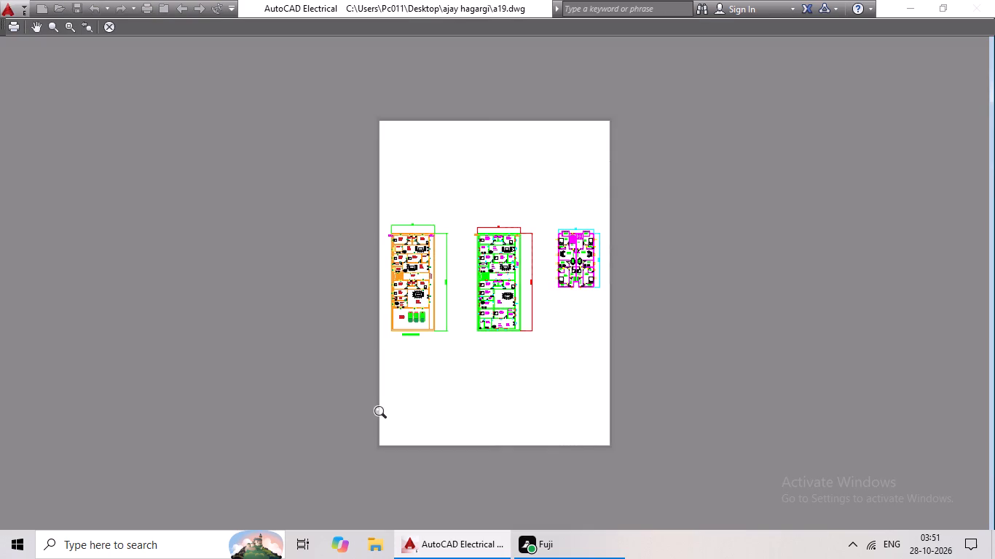
click(20, 25)
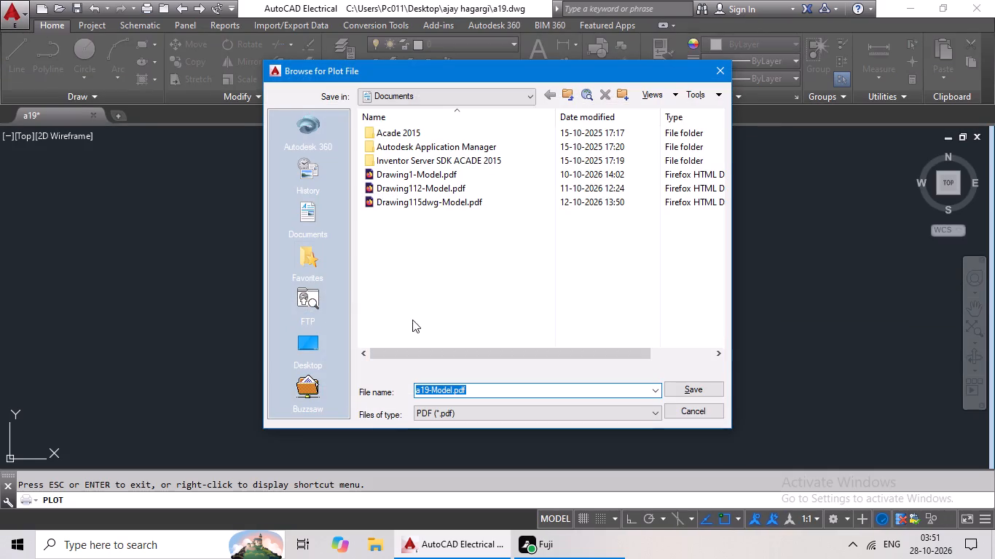
click(307, 341)
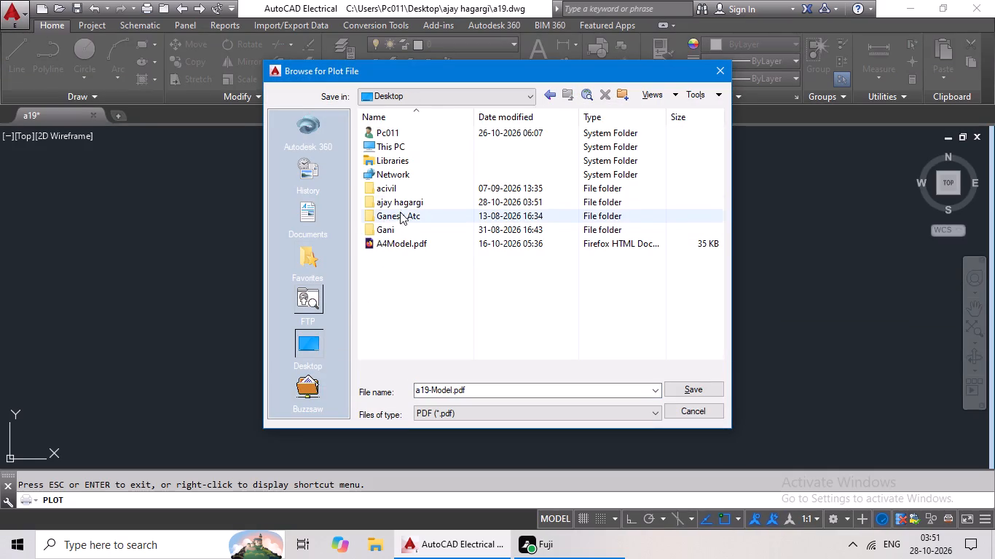
double_click(406, 199)
click(689, 383)
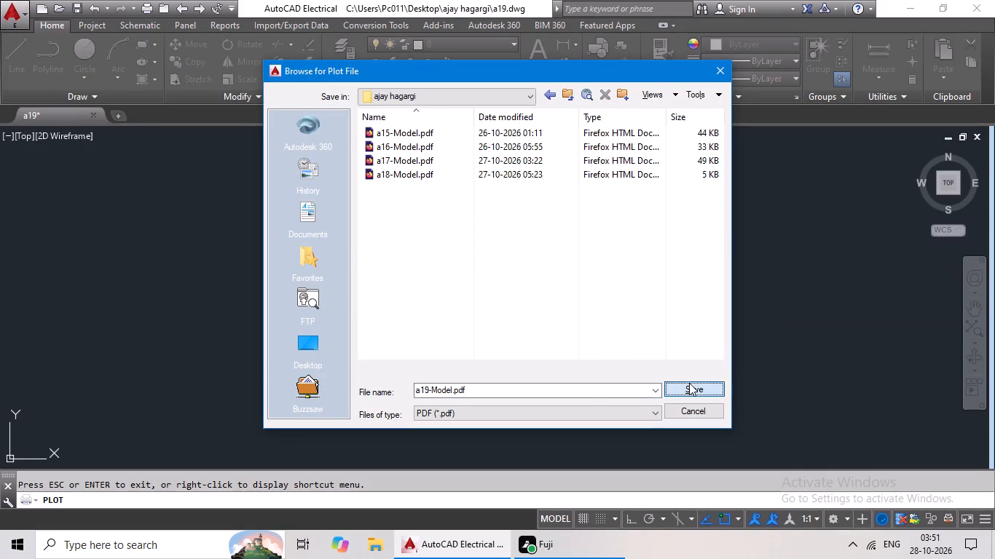